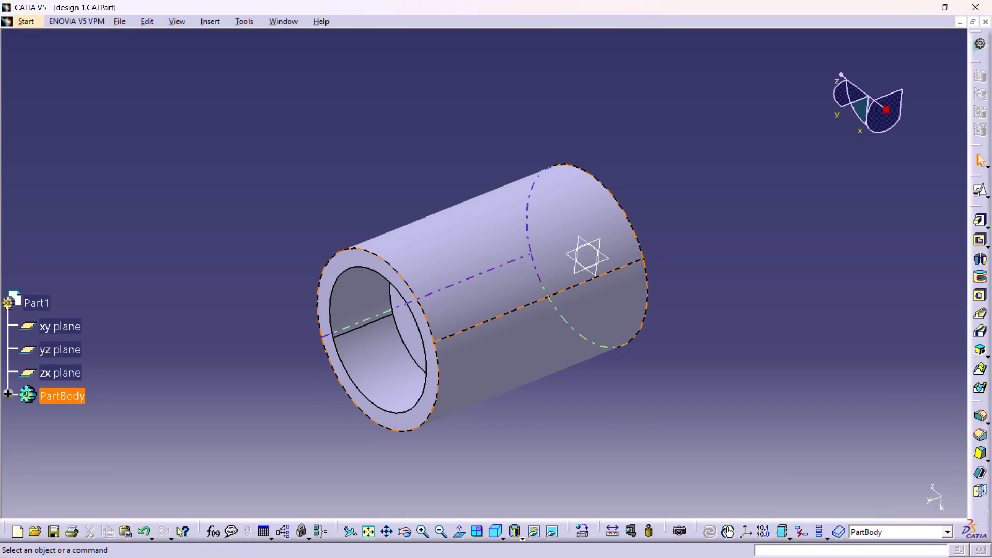
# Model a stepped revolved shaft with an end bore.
# Create a new Part Design part named "design 2" with hybrid design enabled.
pyautogui.click(26, 19)
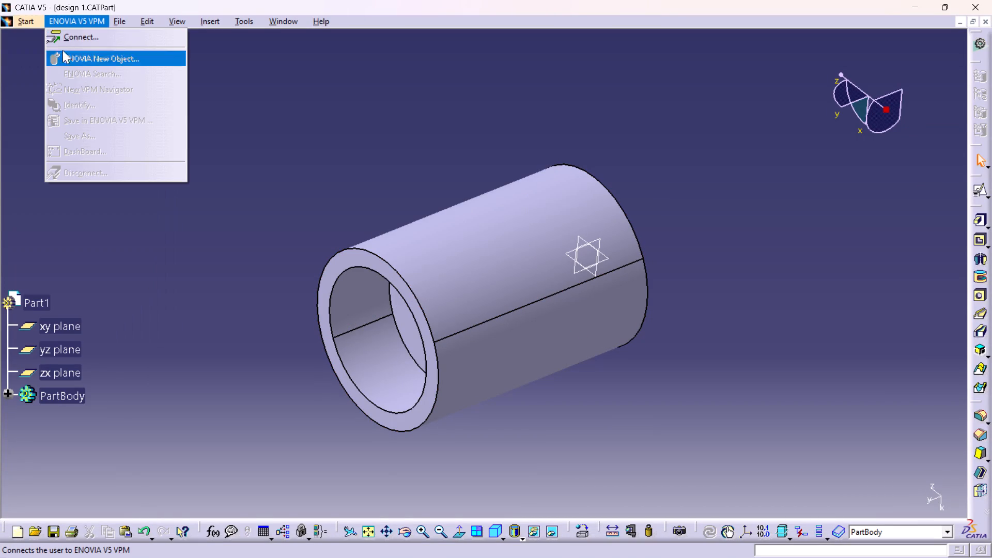
pyautogui.click(32, 22)
pyautogui.click(24, 12)
pyautogui.click(29, 21)
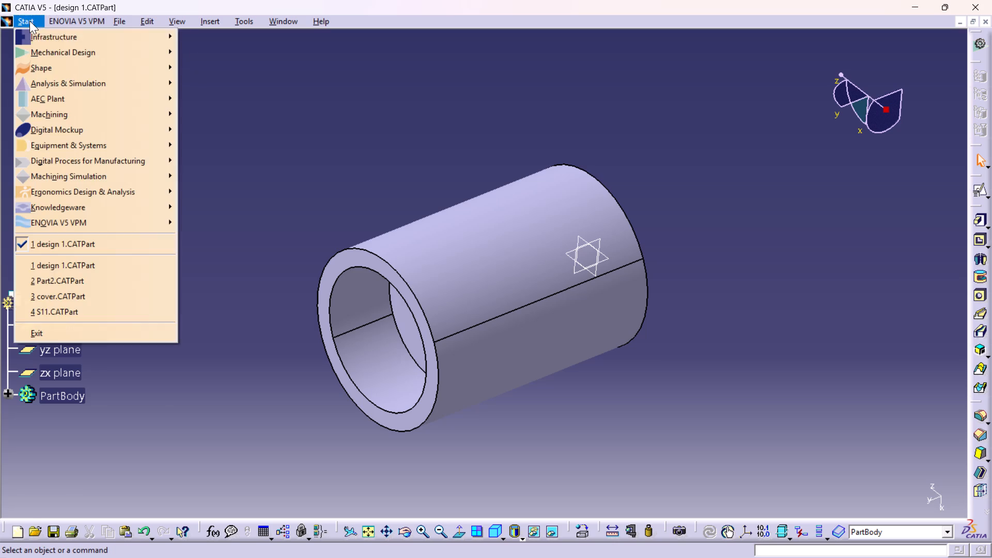
pyautogui.click(58, 56)
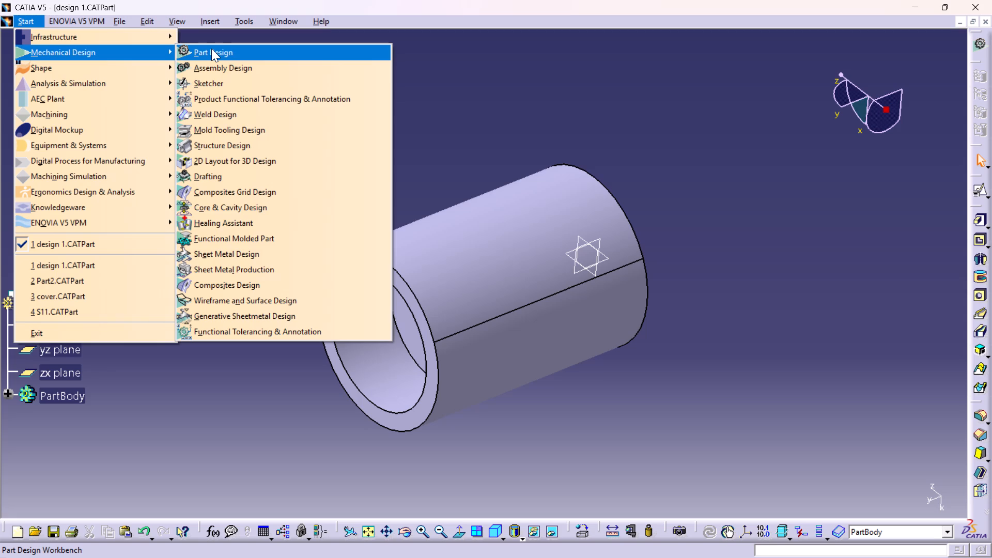
pyautogui.click(211, 49)
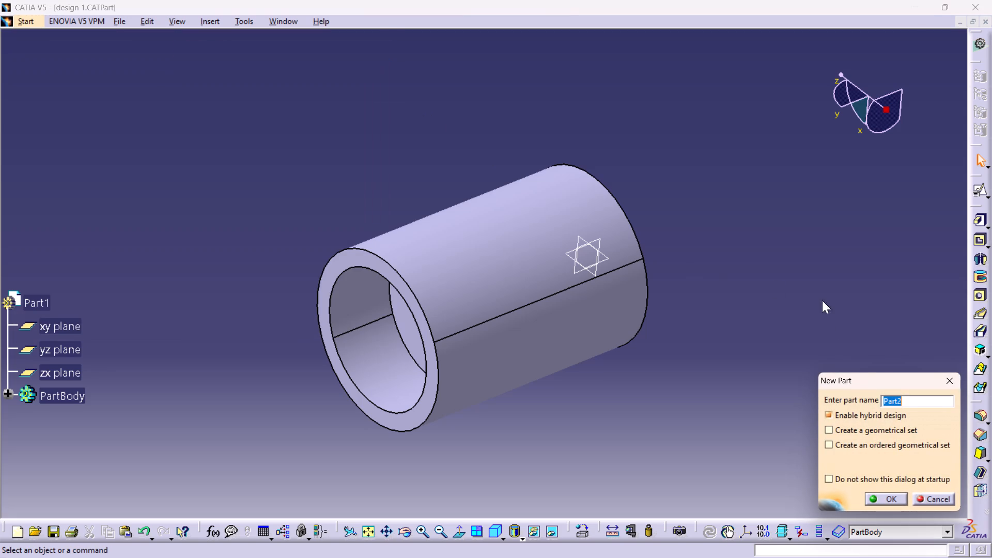
pyautogui.click(932, 401)
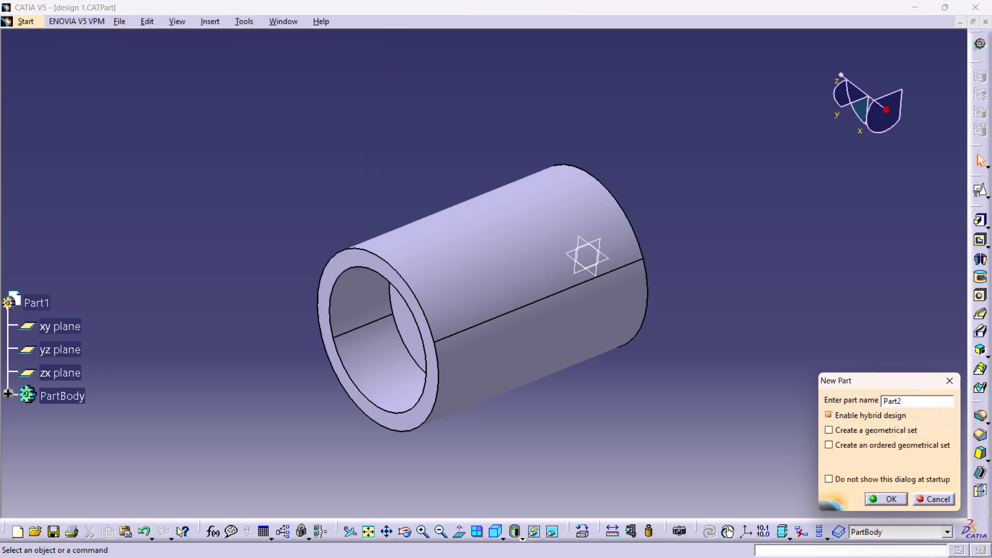
pyautogui.click(932, 401)
pyautogui.write('de')
pyautogui.write('sign 2')
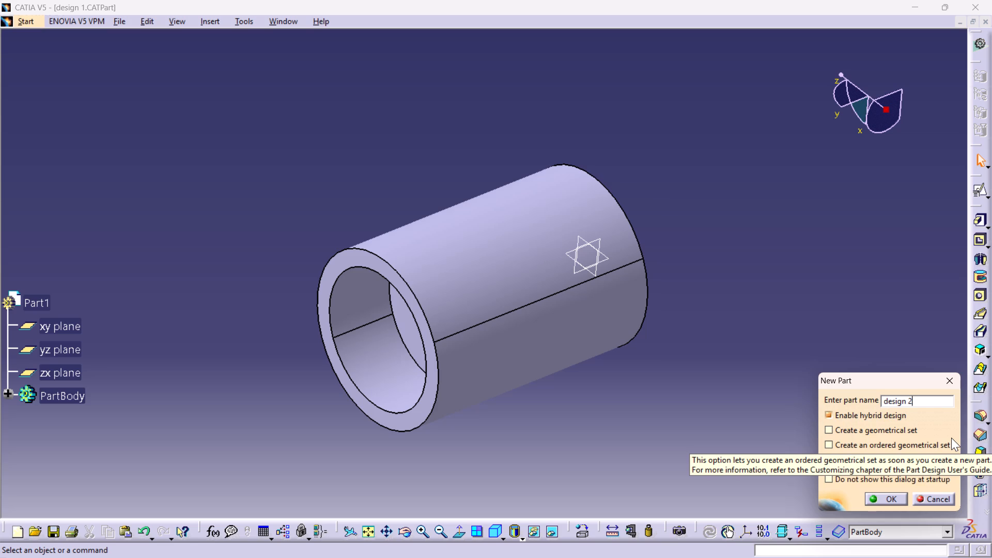
pyautogui.click(896, 495)
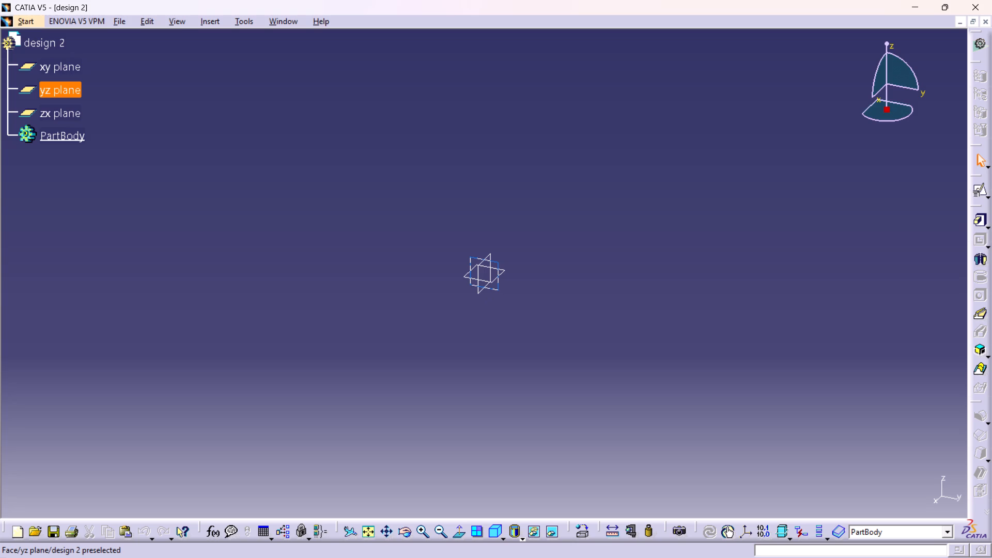
# Open a positioned sketch on the yz plane with implicit origin and orientation.
pyautogui.click(496, 289)
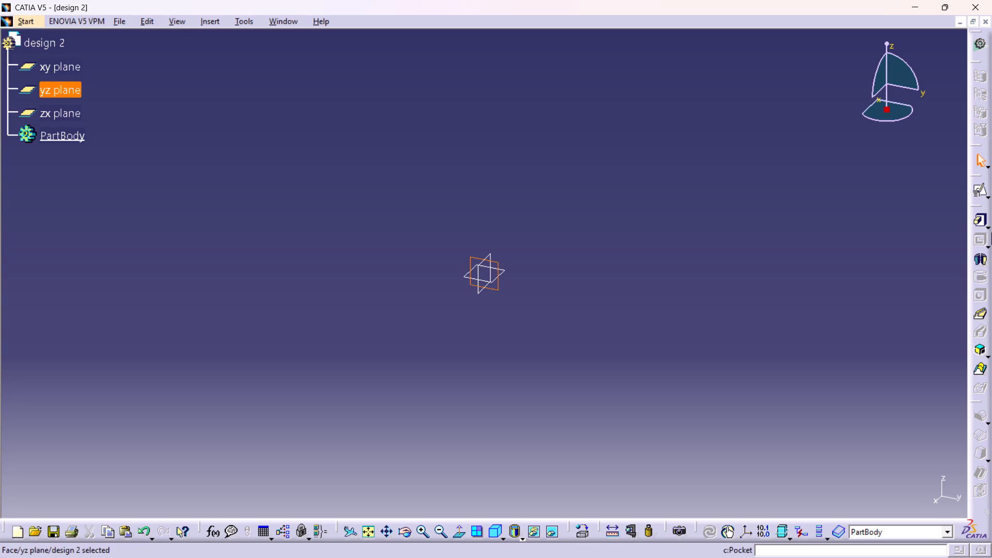
pyautogui.click(977, 192)
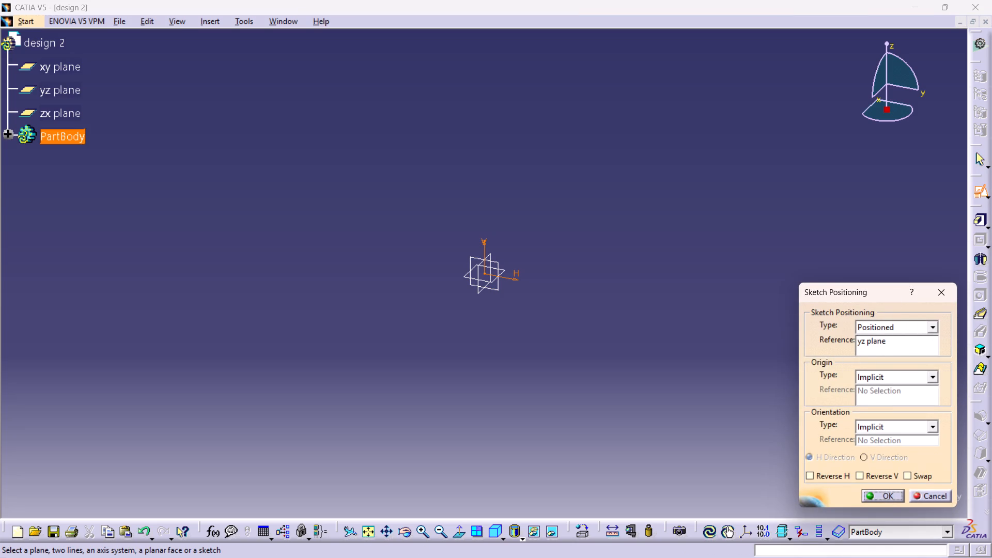
pyautogui.click(68, 67)
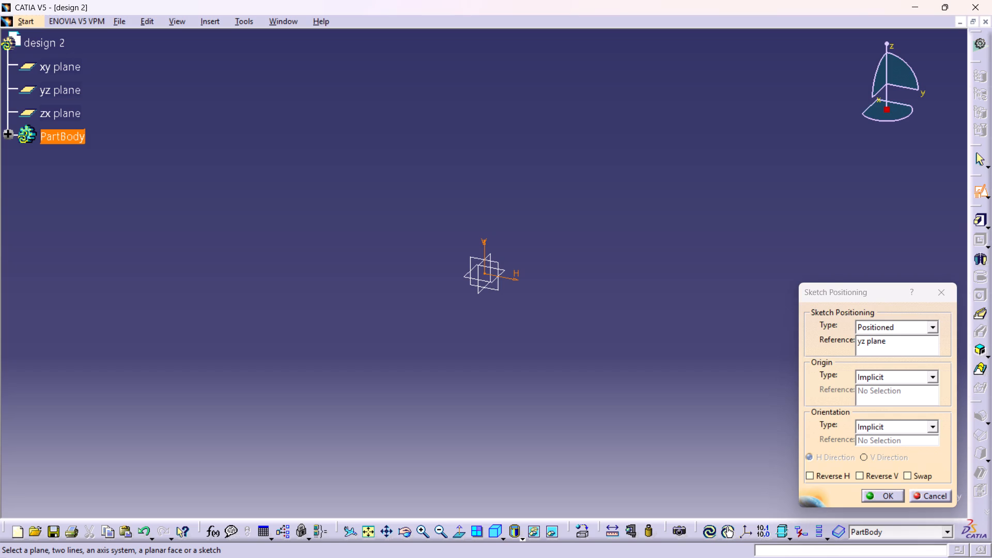
pyautogui.click(937, 328)
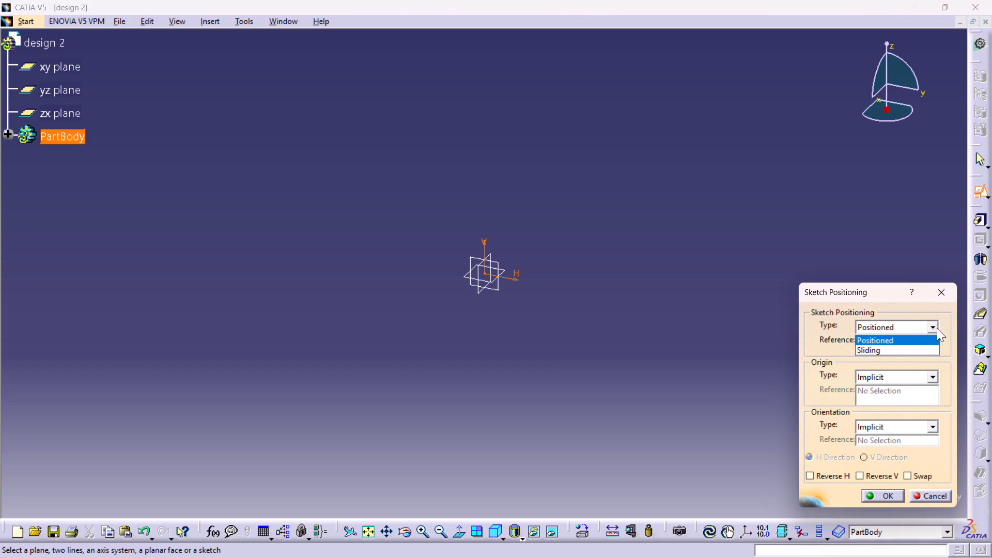
pyautogui.click(737, 365)
pyautogui.click(900, 336)
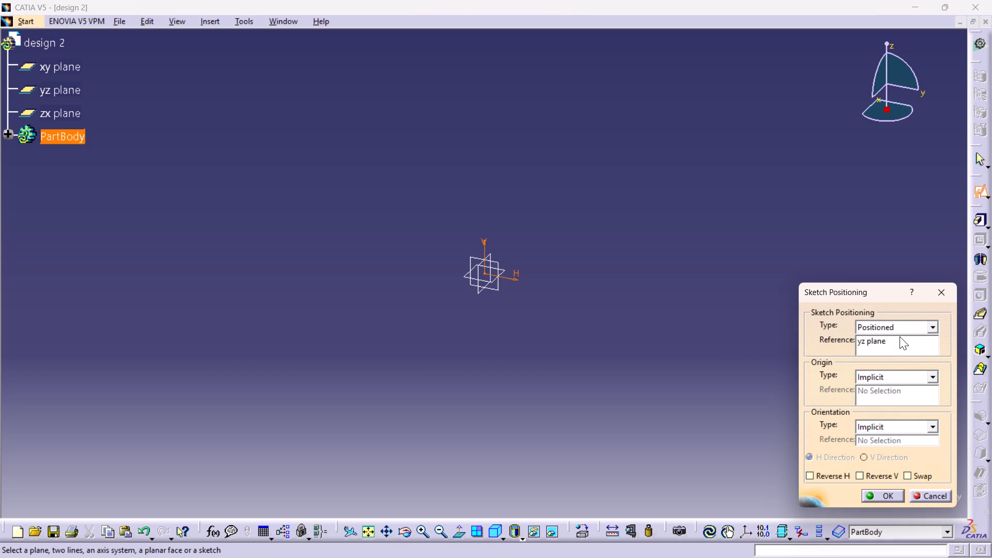
pyautogui.click(67, 64)
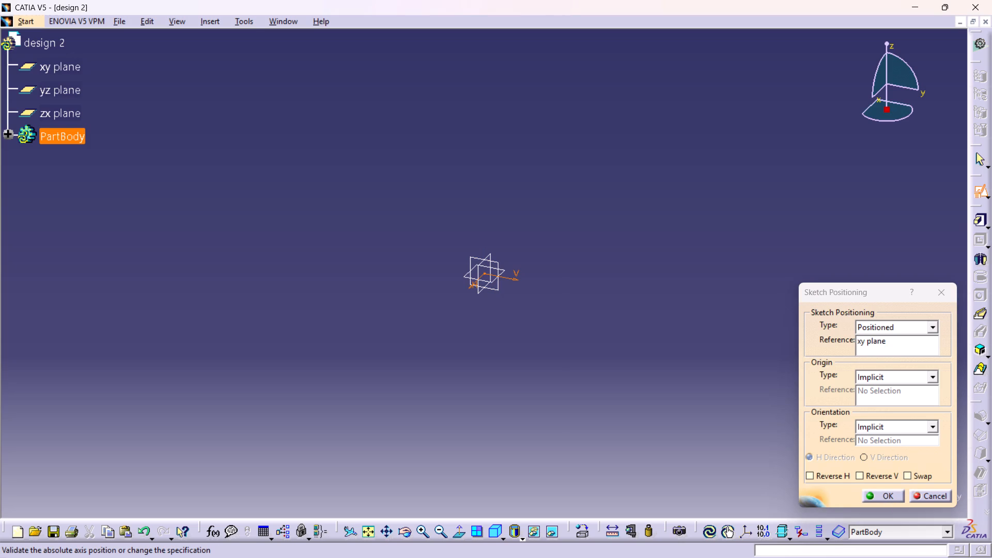
pyautogui.click(74, 84)
pyautogui.click(58, 86)
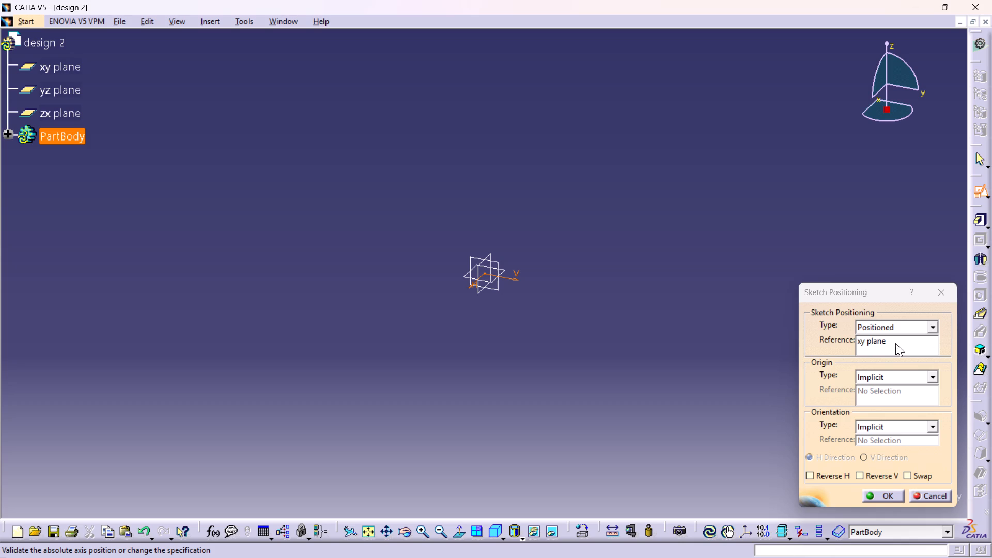
pyautogui.click(895, 343)
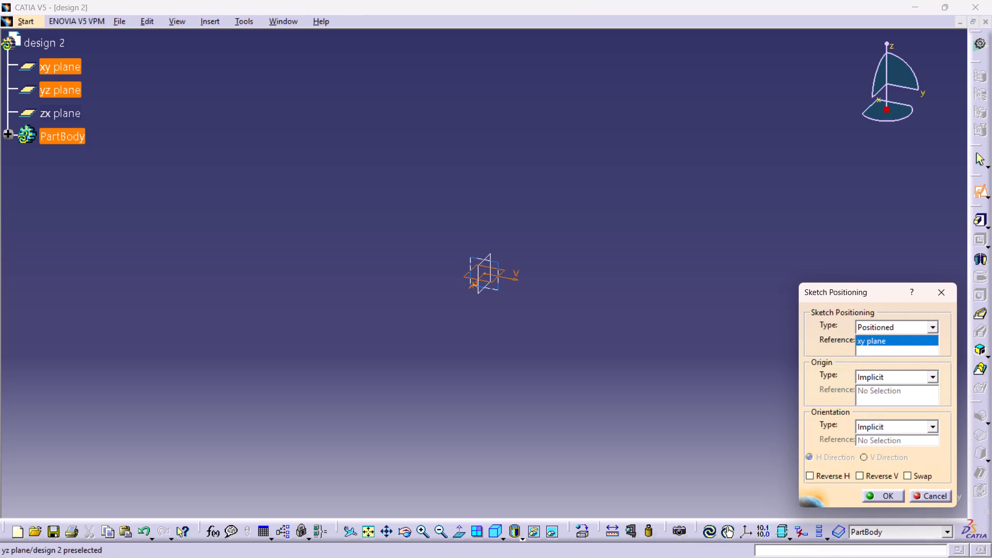
pyautogui.click(65, 92)
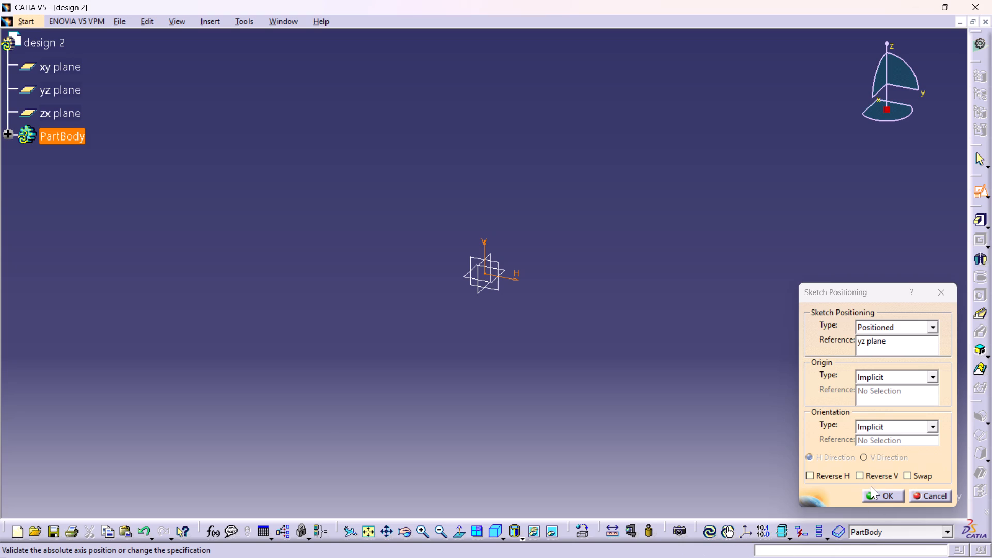
pyautogui.click(881, 495)
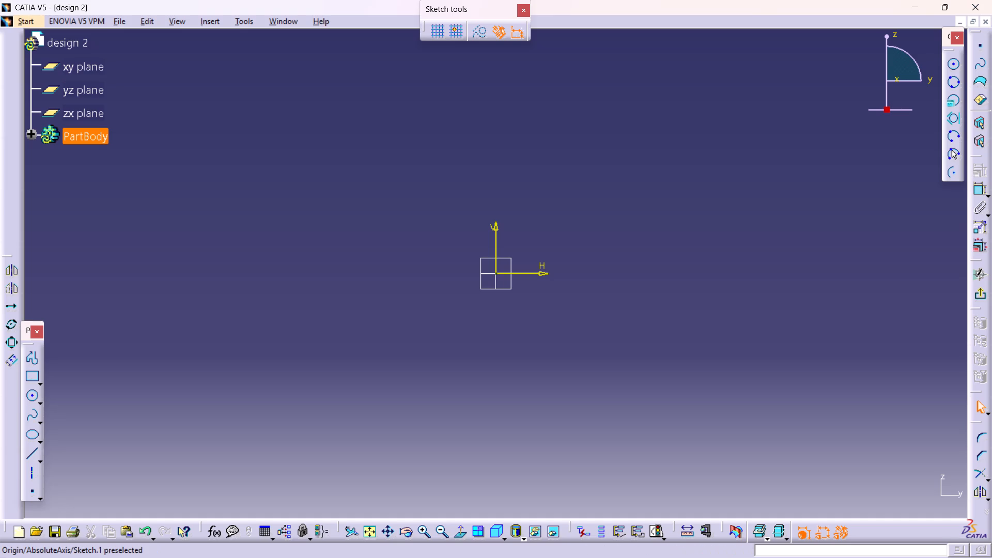
# Sketch a profile from the origin: up about 43 mm, across 39 mm, around a collar about 23 mm wide and 20 mm high, across 24 mm.
pyautogui.click(27, 355)
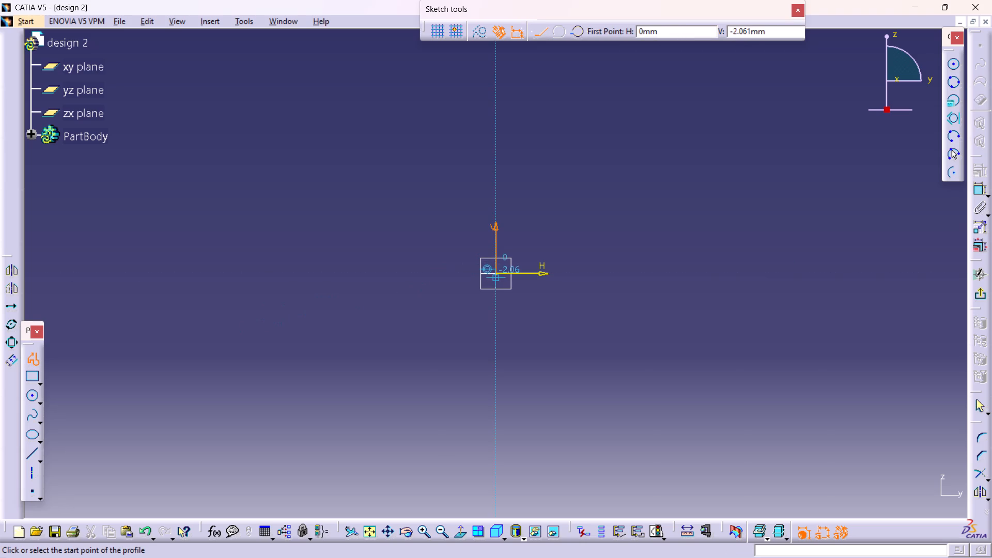
pyautogui.click(498, 272)
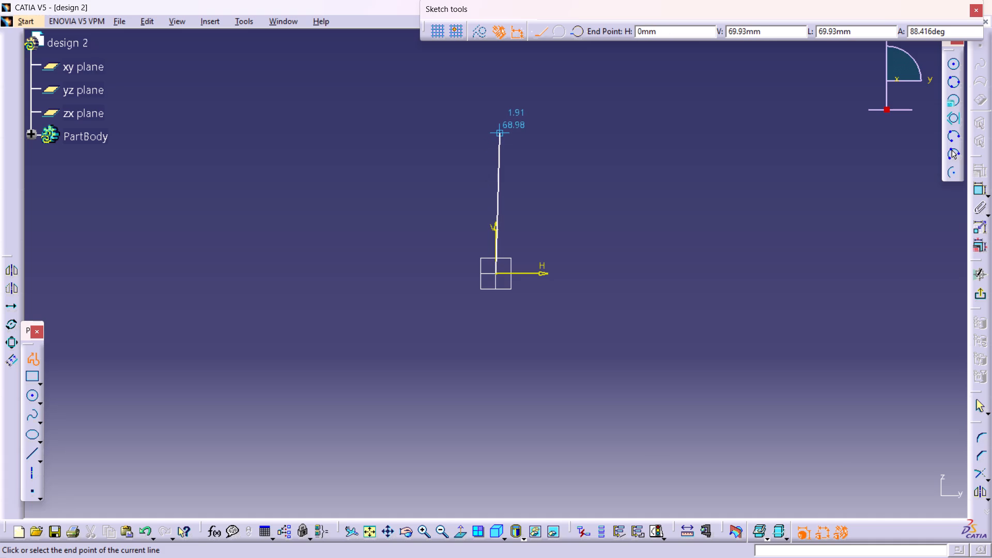
pyautogui.click(494, 187)
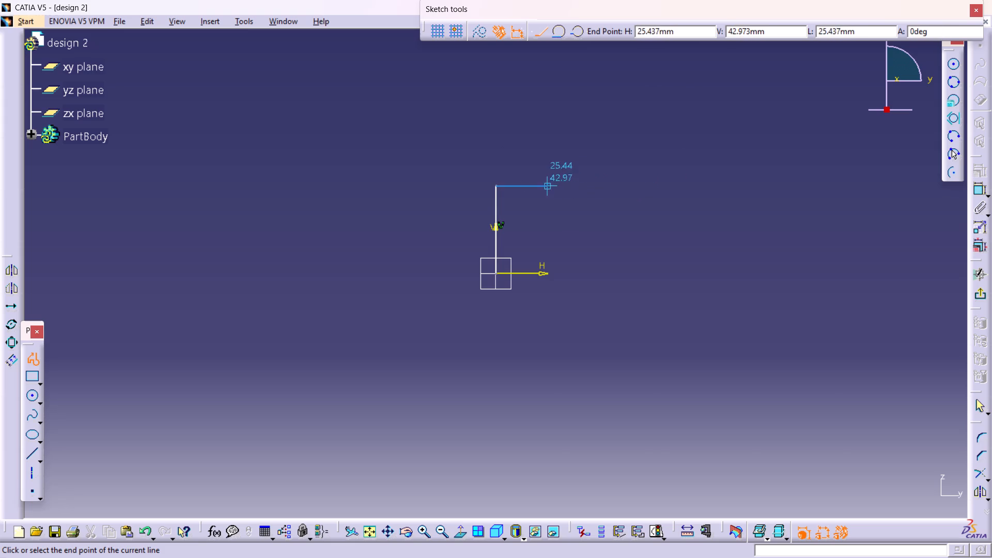
pyautogui.click(575, 184)
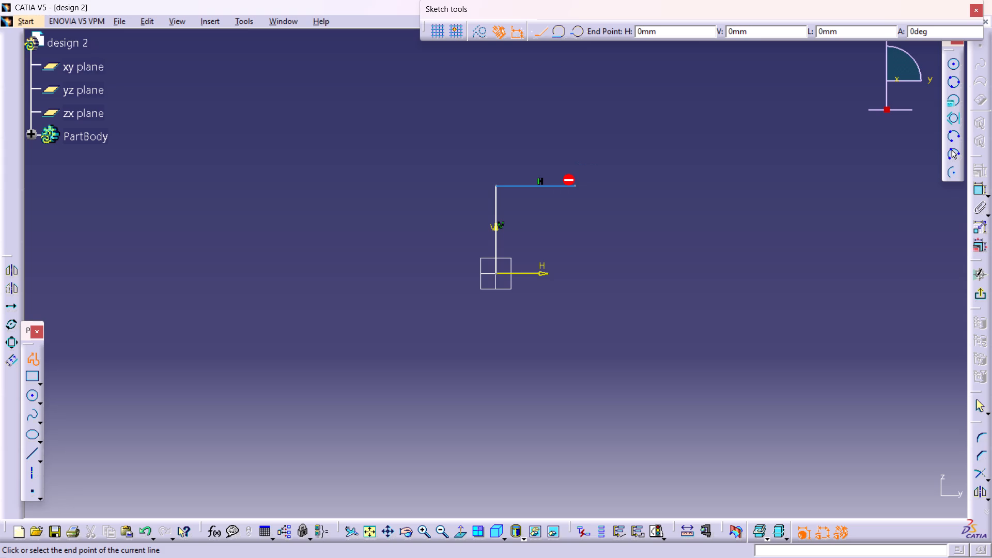
pyautogui.click(575, 184)
pyautogui.click(576, 145)
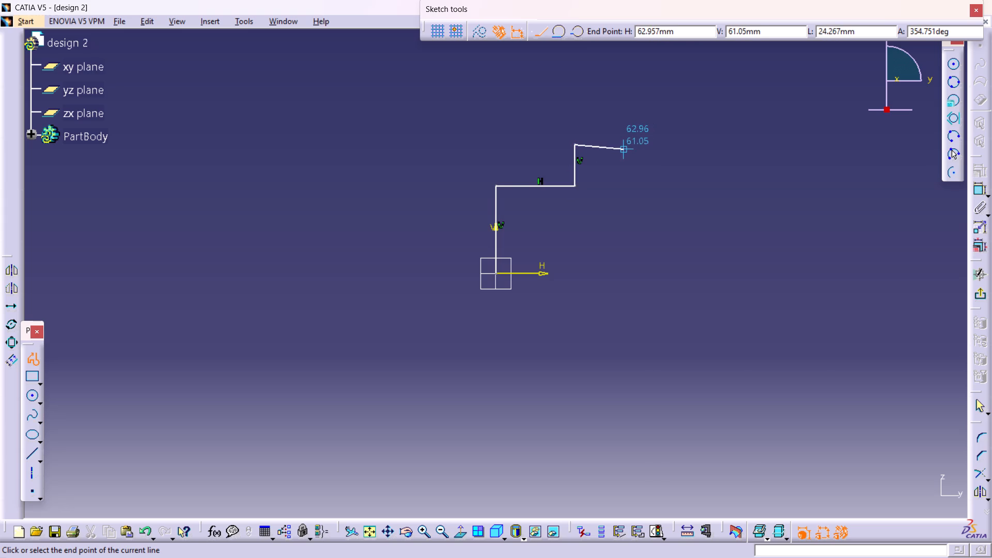
pyautogui.click(621, 143)
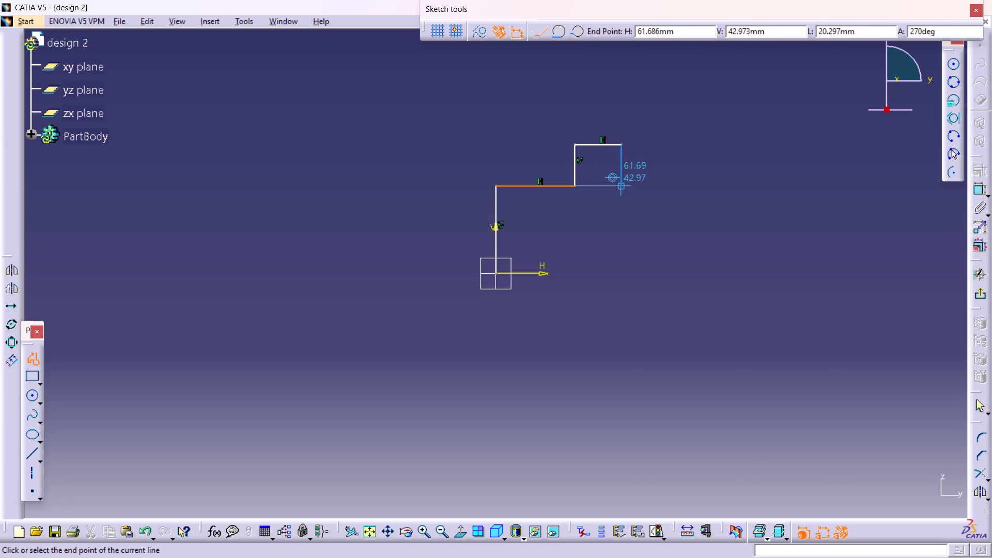
pyautogui.click(621, 186)
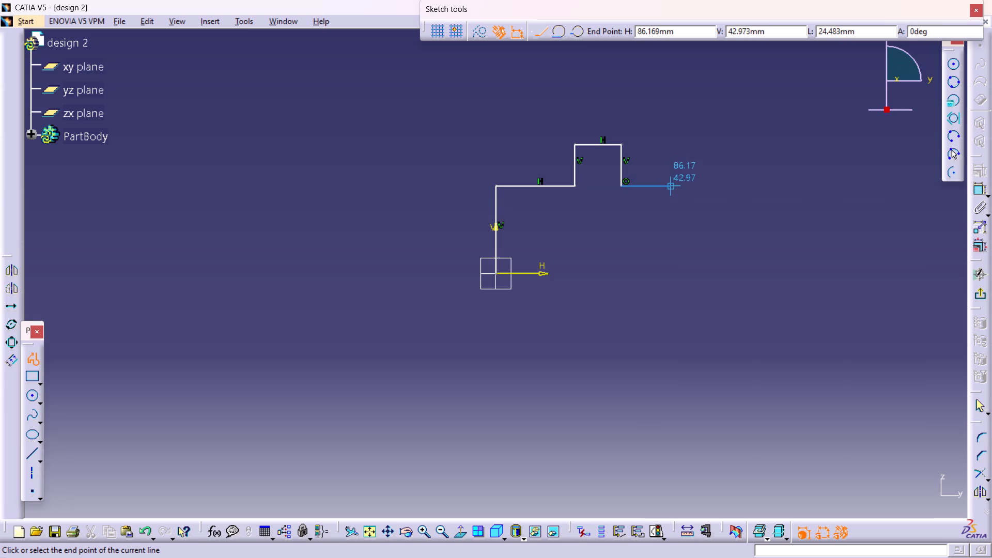
pyautogui.click(672, 186)
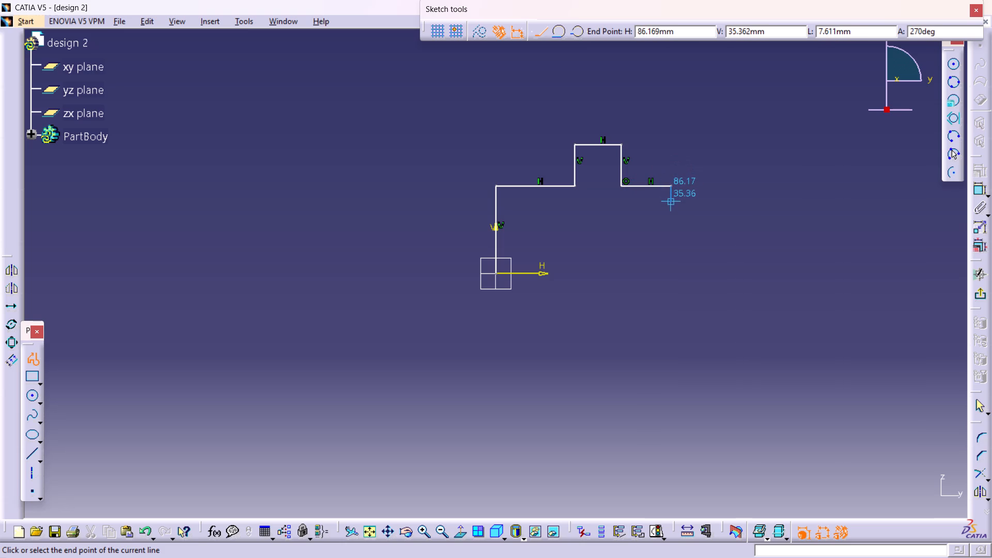
# Continue the profile with three descending steps, the first about 8 mm down and 22 mm across, ending at about H 148 mm, V 22 mm.
pyautogui.click(670, 202)
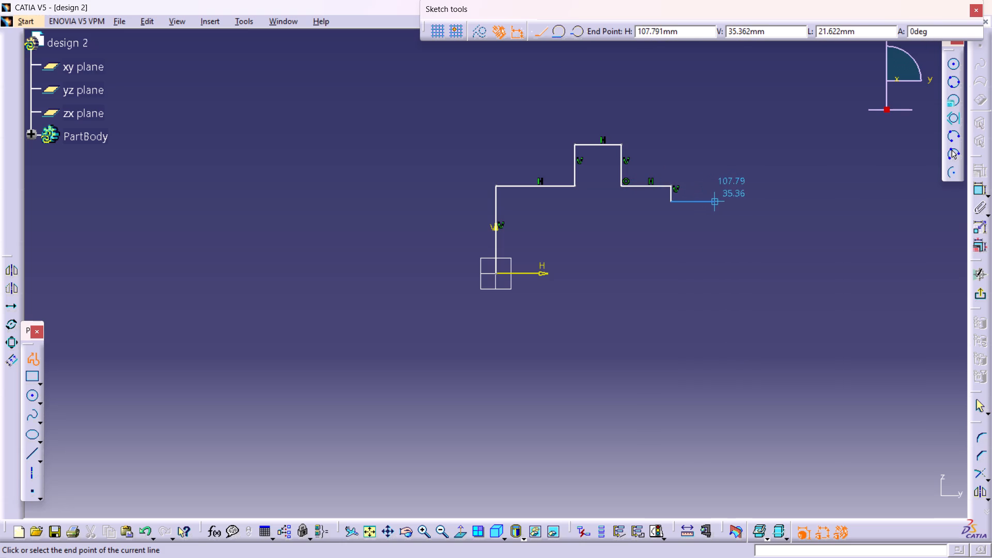
pyautogui.click(715, 199)
pyautogui.click(718, 217)
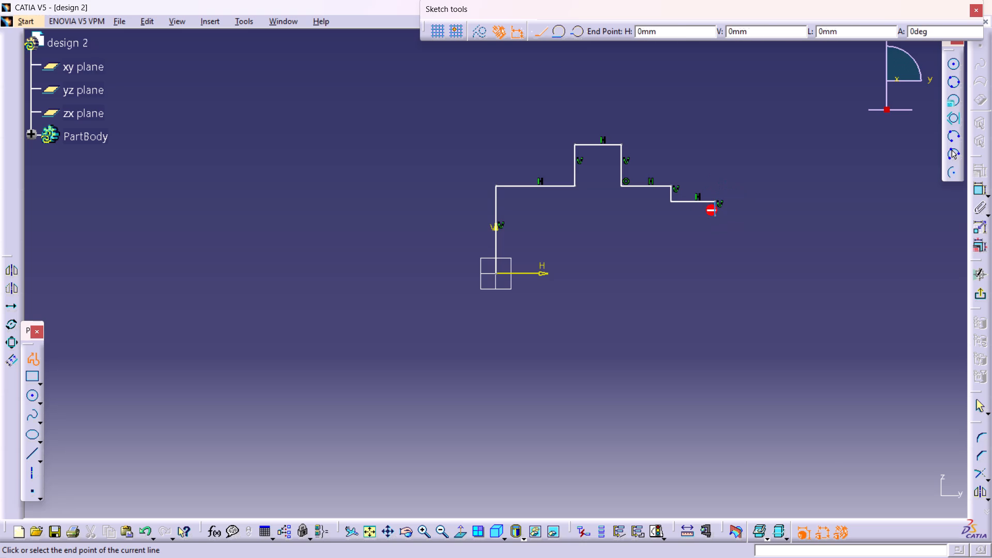
pyautogui.click(759, 216)
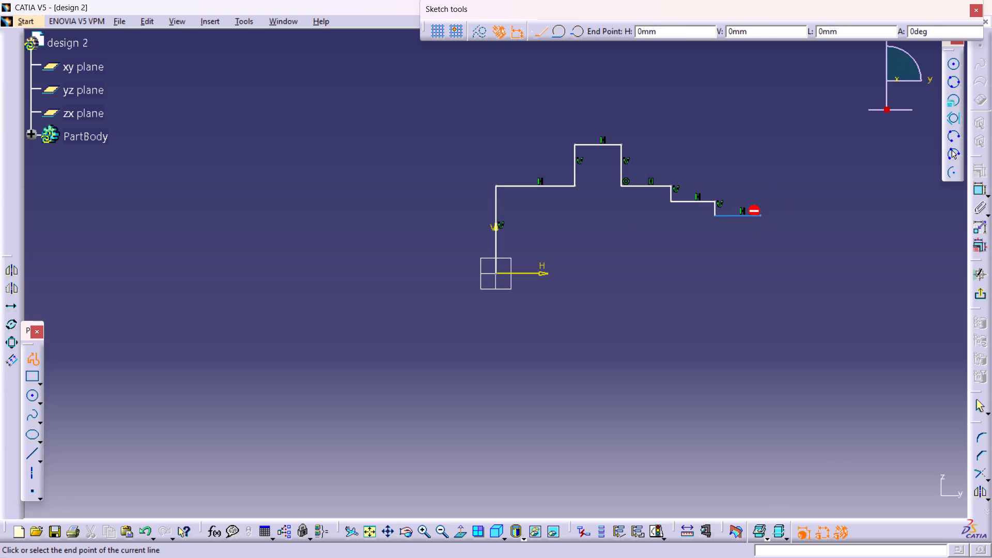
pyautogui.click(761, 228)
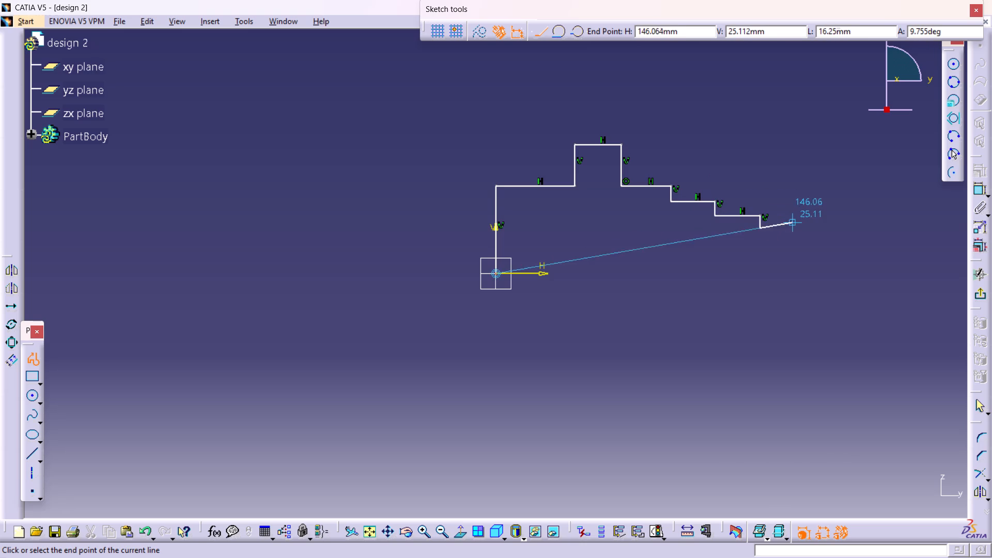
pyautogui.click(798, 227)
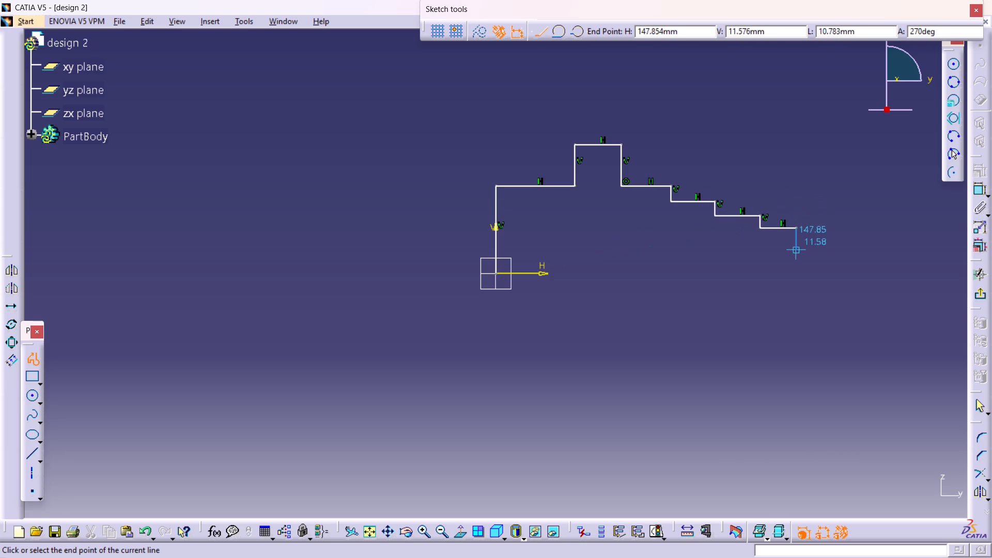
# Finish the profile about 11 mm down, 23 mm across and 12 mm down to the horizontal axis, and close it at the origin.
pyautogui.click(798, 250)
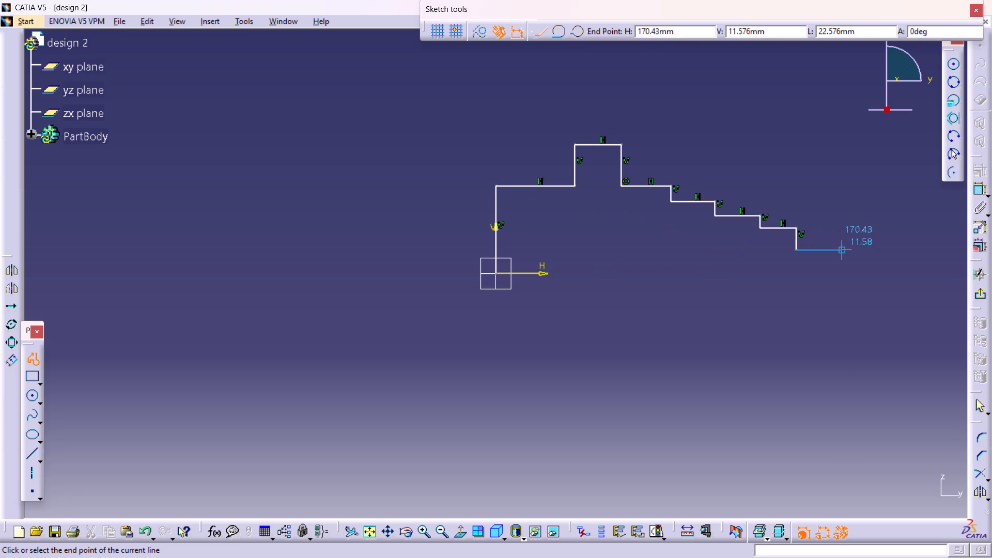
pyautogui.click(841, 250)
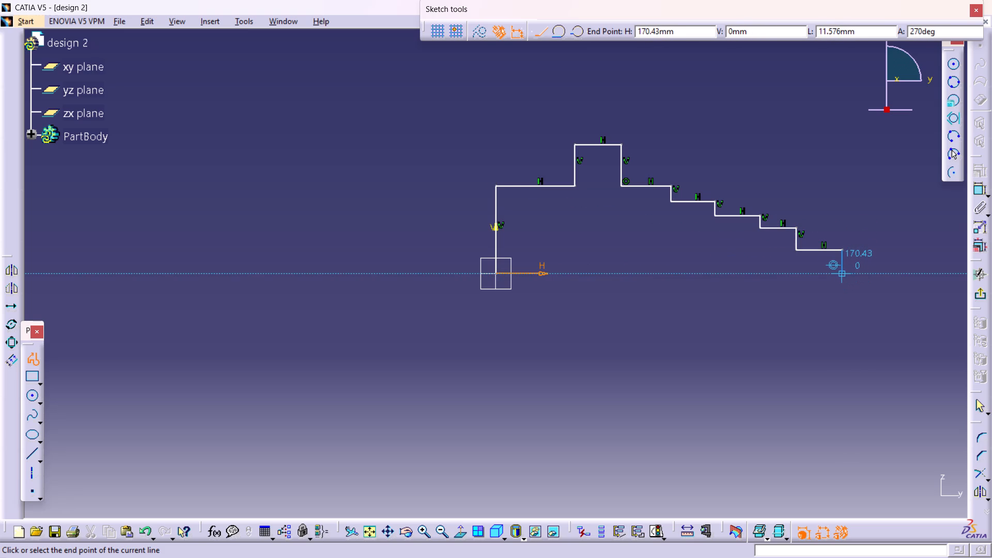
pyautogui.click(844, 274)
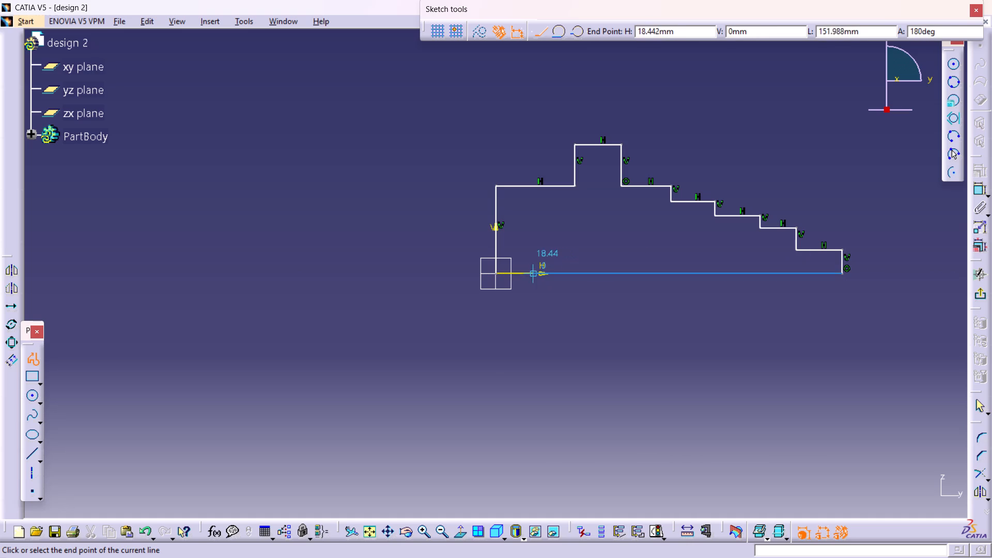
pyautogui.click(498, 274)
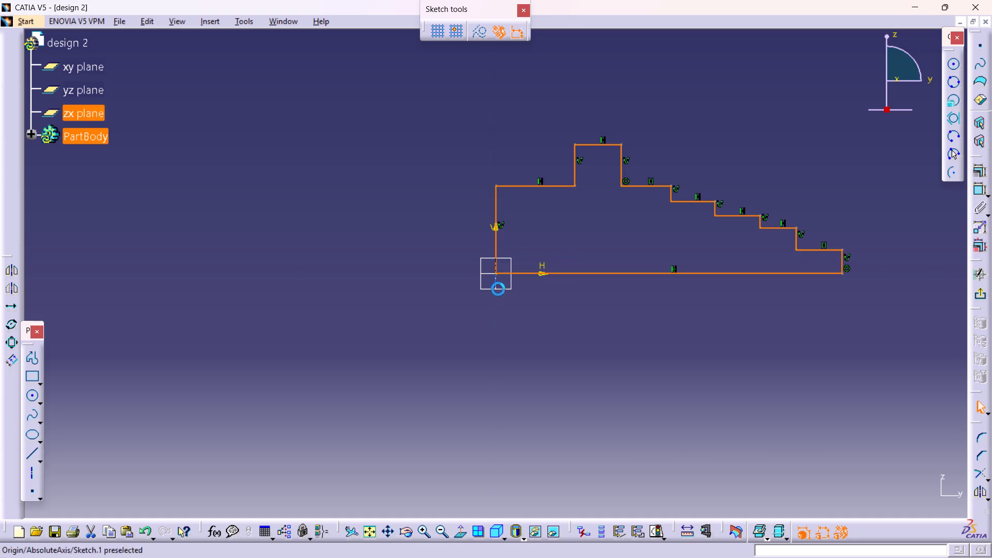
# Dimension the overall length of the profile's base line, placing the dimension below it.
pyautogui.moveTo(729, 213); pyautogui.dragTo(562, 259, button='middle')
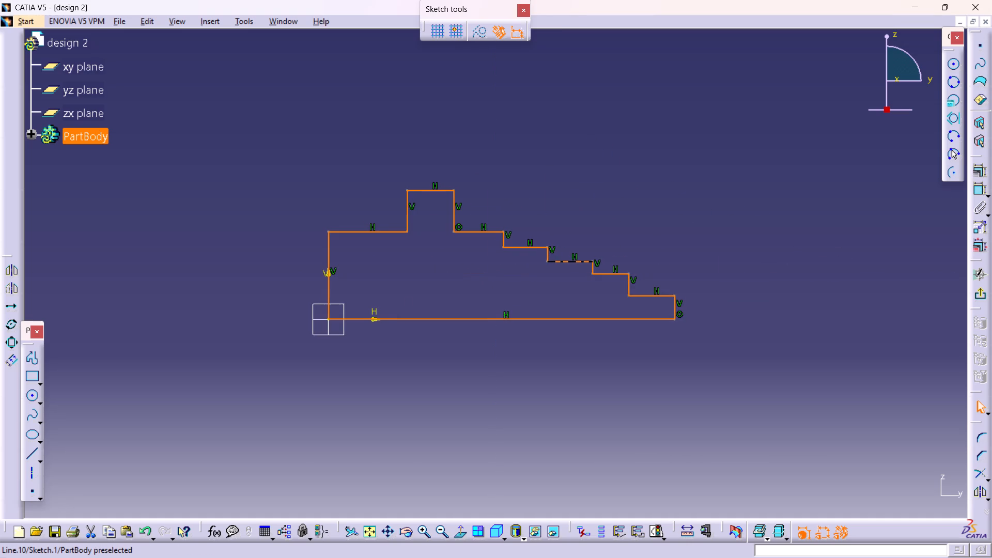
pyautogui.doubleClick(979, 190)
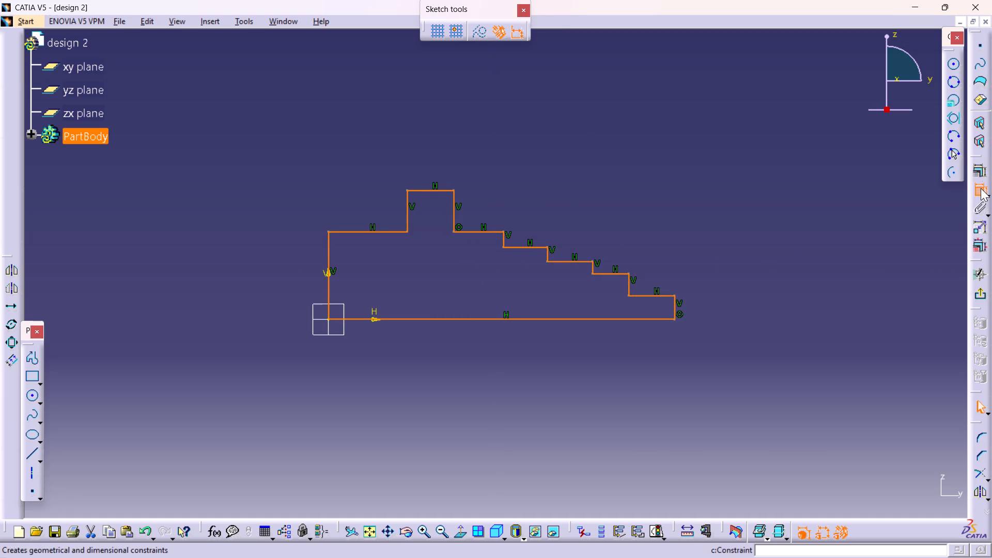
pyautogui.click(530, 320)
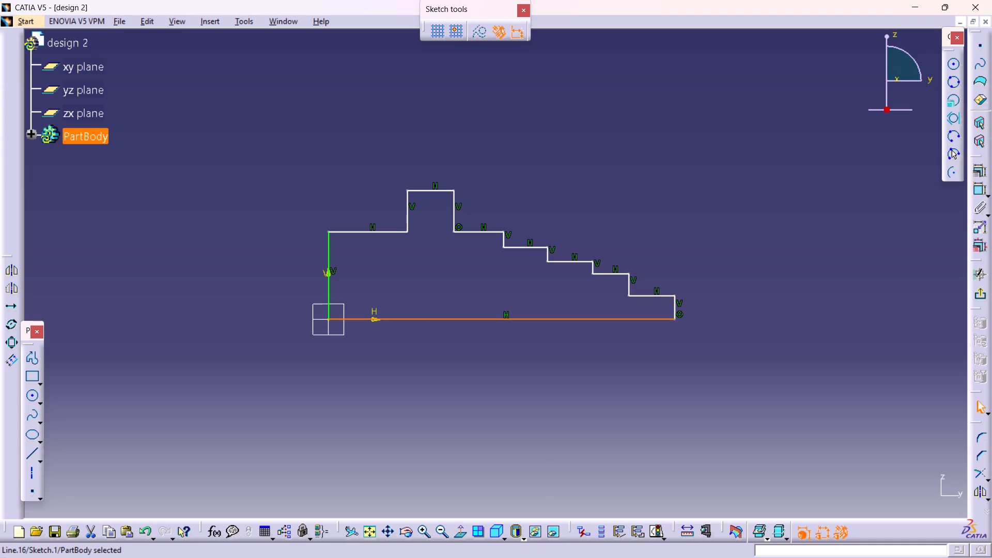
pyautogui.click(533, 320)
pyautogui.doubleClick(980, 188)
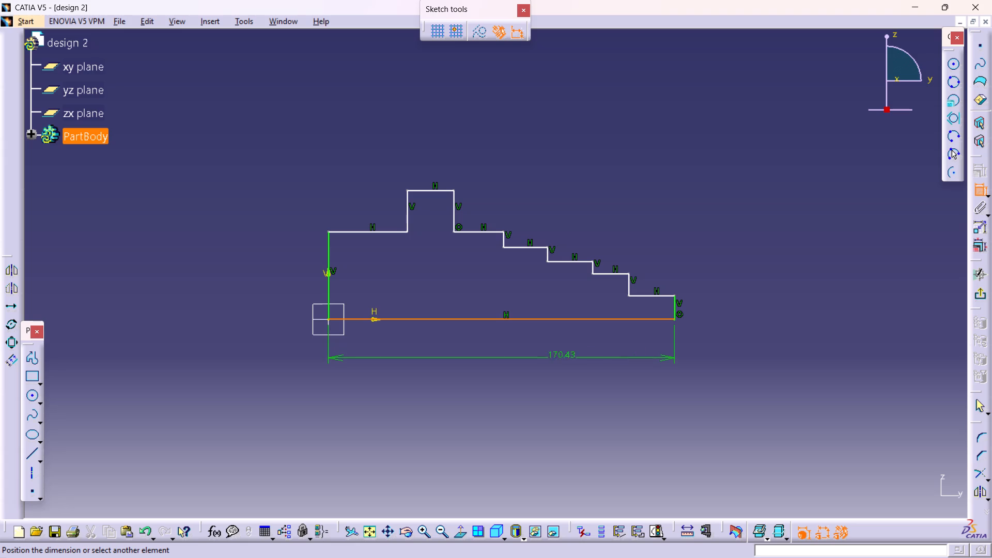
pyautogui.click(502, 356)
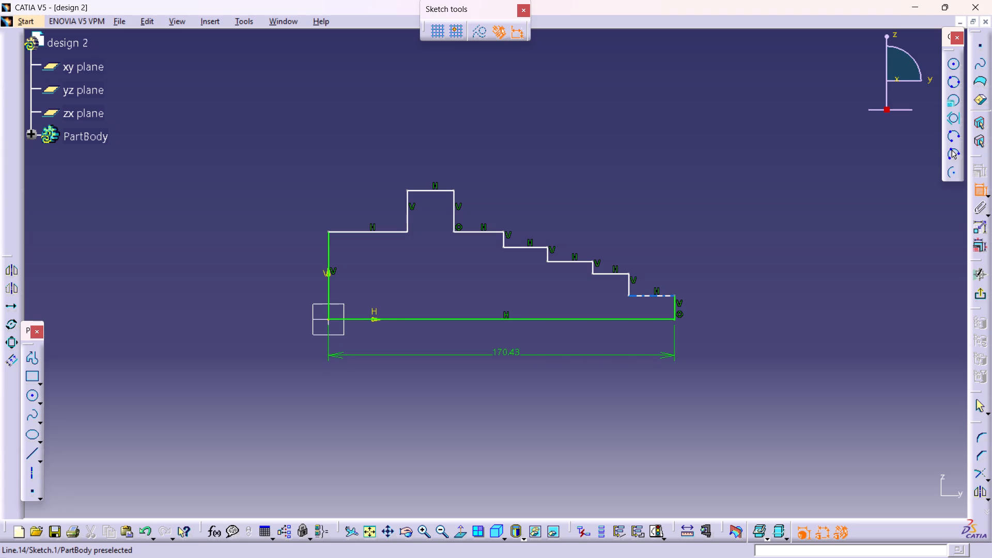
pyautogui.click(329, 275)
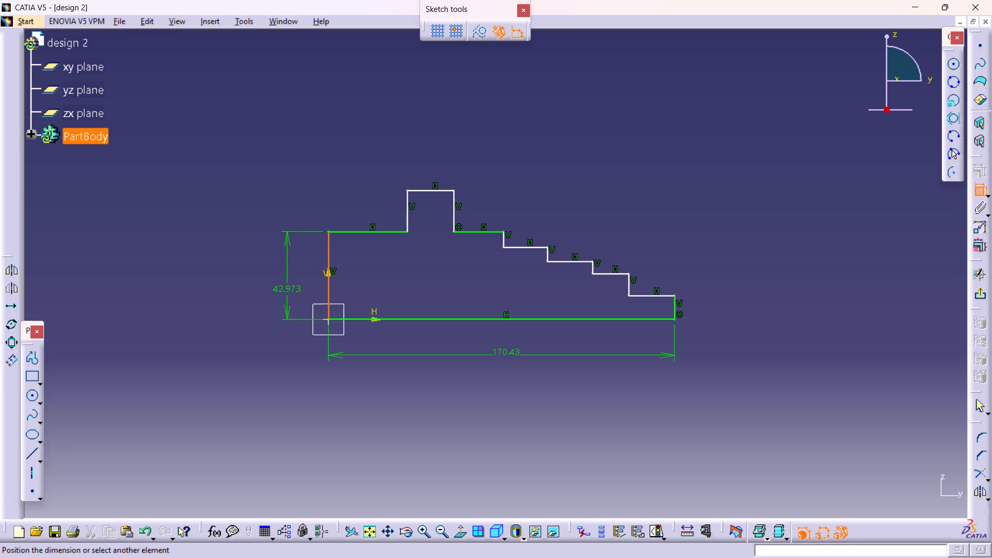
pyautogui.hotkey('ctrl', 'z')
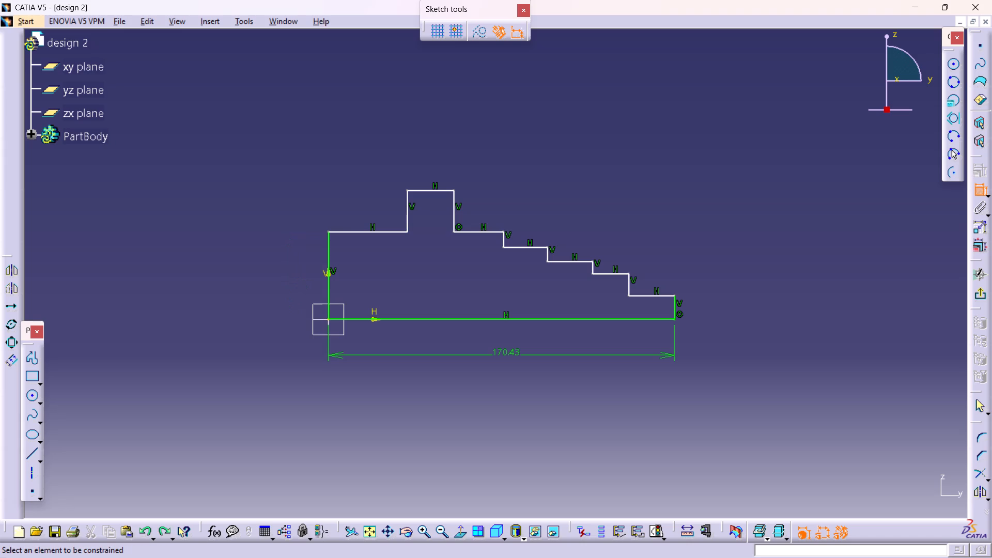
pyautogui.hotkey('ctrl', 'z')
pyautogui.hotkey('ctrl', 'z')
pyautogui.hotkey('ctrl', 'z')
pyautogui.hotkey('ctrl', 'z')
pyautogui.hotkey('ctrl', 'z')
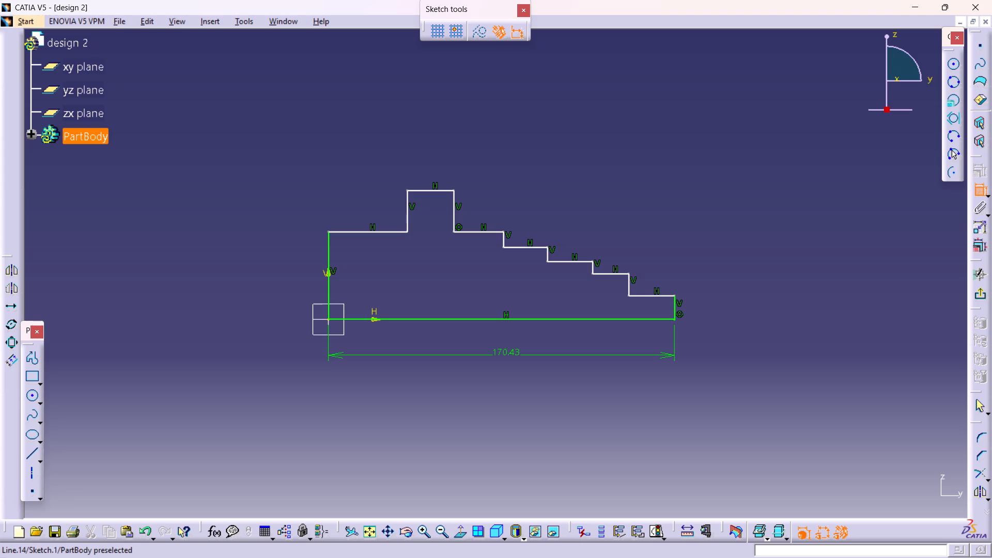
# Add a second length dimension to the base line, placed below the existing one.
pyautogui.click(583, 317)
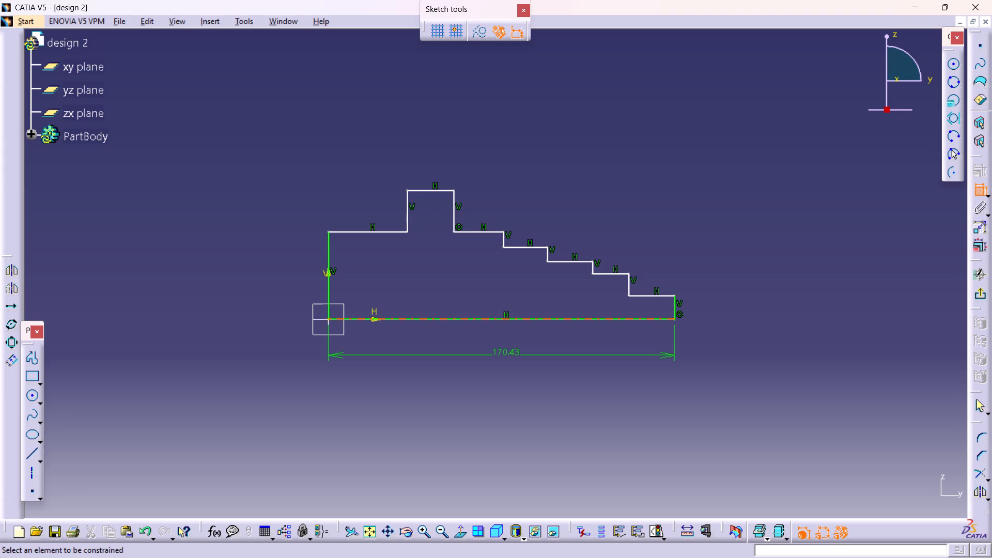
pyautogui.click(583, 318)
pyautogui.press('Delete')
pyautogui.press('Delete')
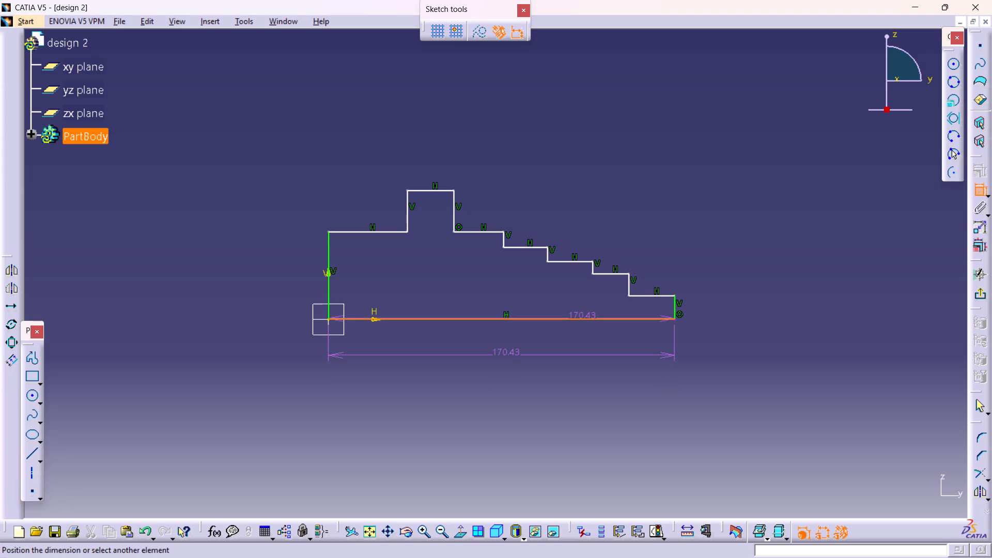
pyautogui.click(583, 401)
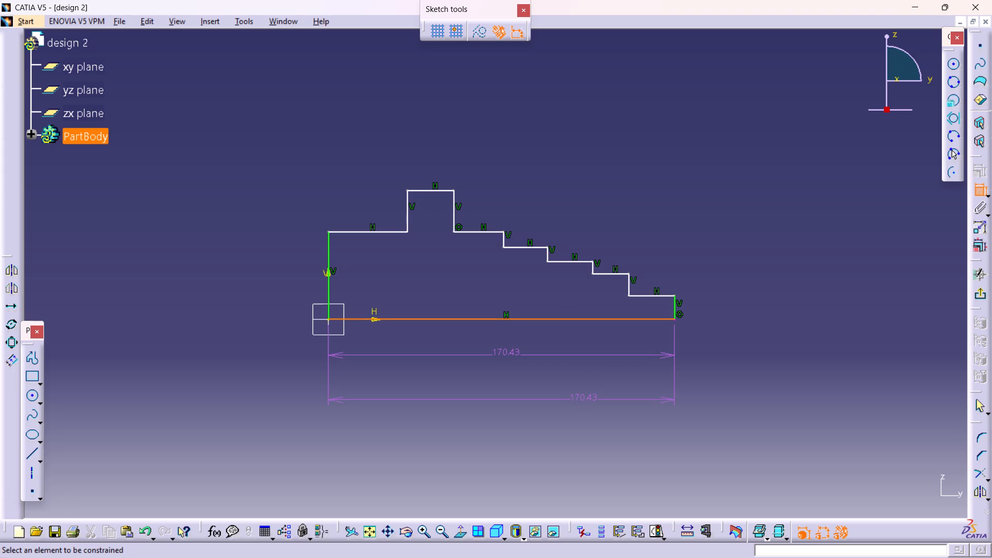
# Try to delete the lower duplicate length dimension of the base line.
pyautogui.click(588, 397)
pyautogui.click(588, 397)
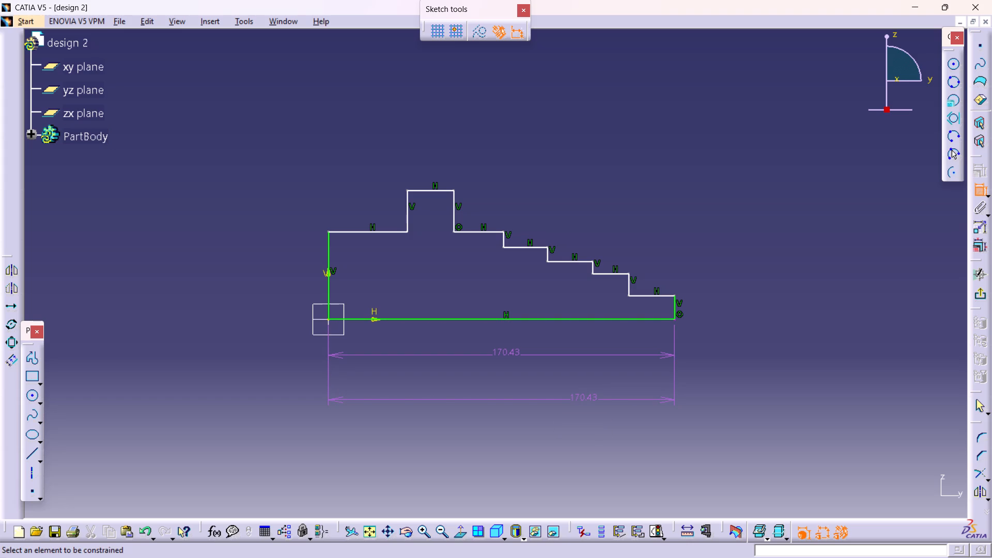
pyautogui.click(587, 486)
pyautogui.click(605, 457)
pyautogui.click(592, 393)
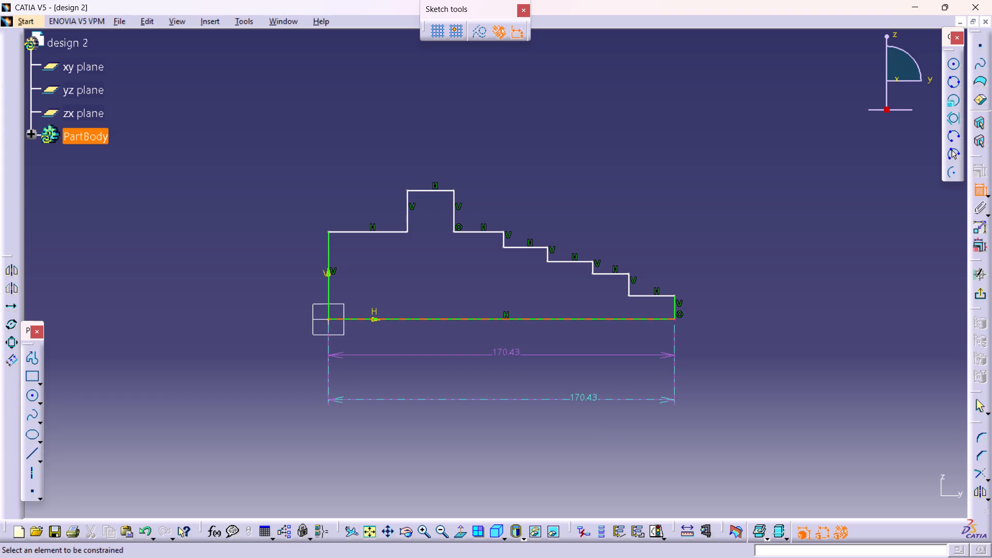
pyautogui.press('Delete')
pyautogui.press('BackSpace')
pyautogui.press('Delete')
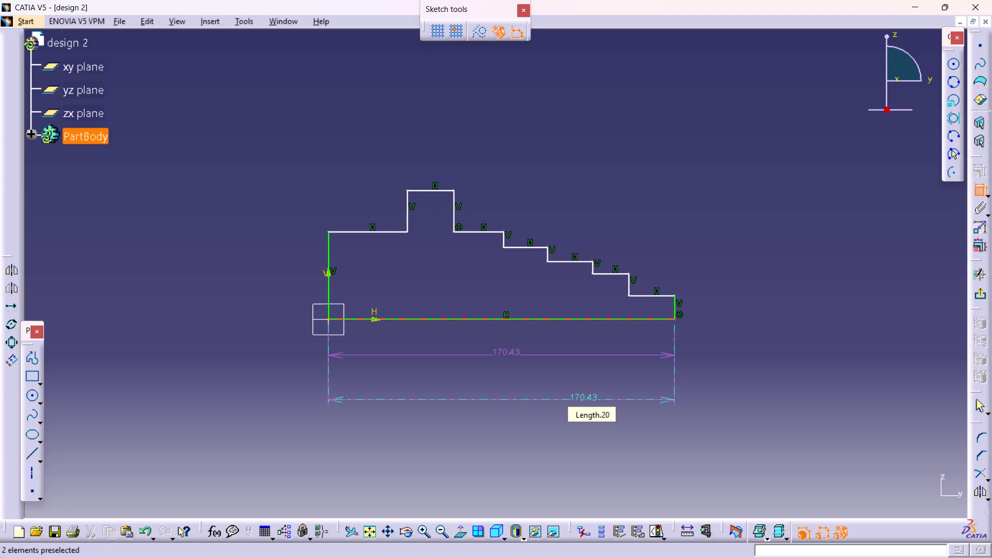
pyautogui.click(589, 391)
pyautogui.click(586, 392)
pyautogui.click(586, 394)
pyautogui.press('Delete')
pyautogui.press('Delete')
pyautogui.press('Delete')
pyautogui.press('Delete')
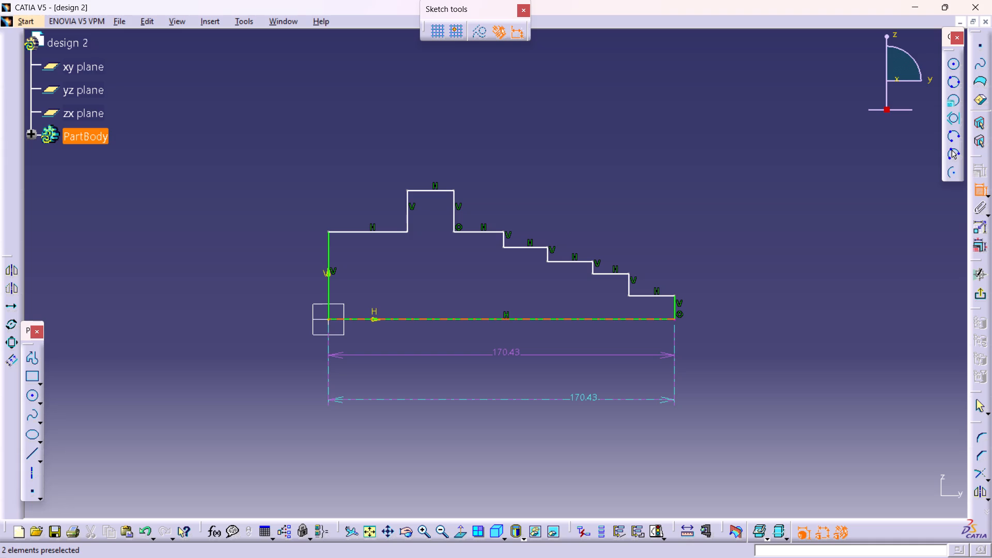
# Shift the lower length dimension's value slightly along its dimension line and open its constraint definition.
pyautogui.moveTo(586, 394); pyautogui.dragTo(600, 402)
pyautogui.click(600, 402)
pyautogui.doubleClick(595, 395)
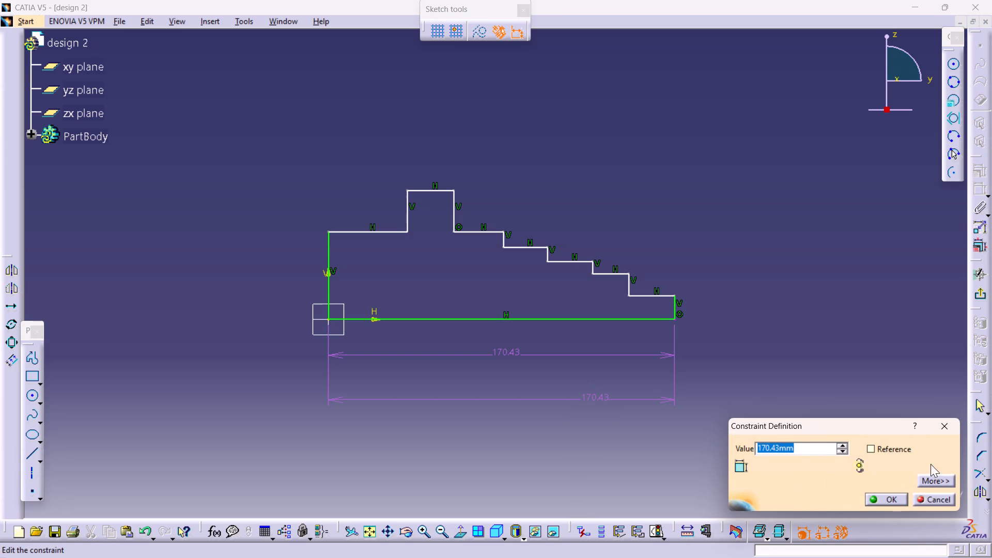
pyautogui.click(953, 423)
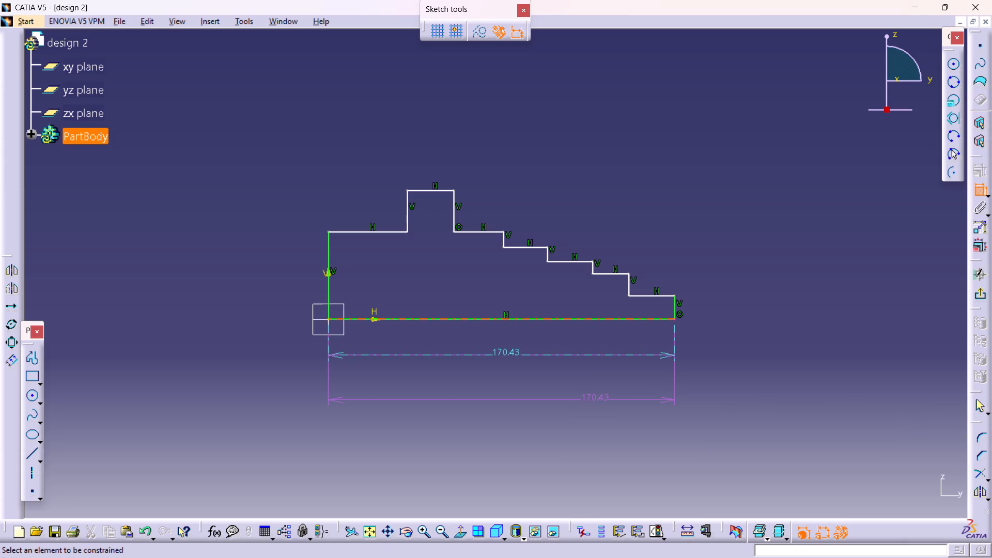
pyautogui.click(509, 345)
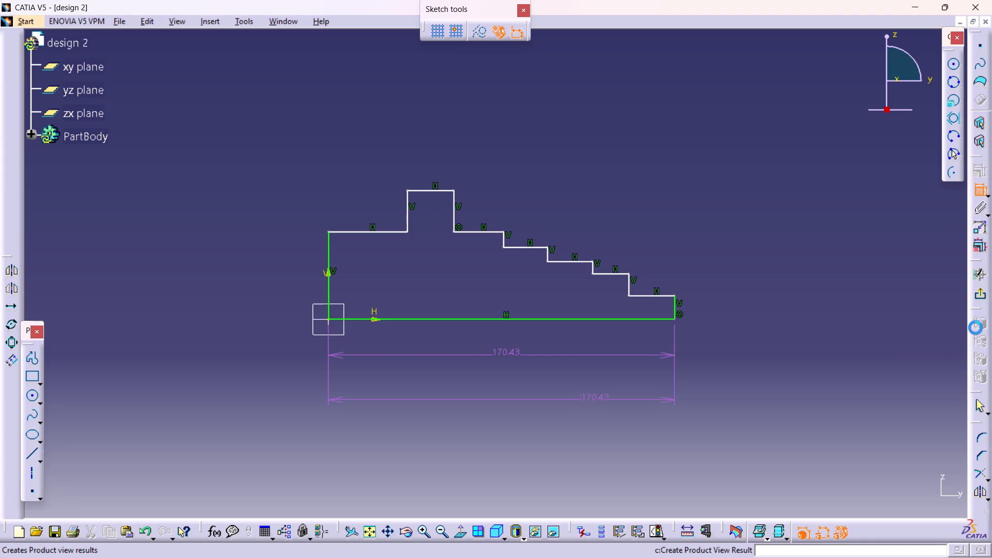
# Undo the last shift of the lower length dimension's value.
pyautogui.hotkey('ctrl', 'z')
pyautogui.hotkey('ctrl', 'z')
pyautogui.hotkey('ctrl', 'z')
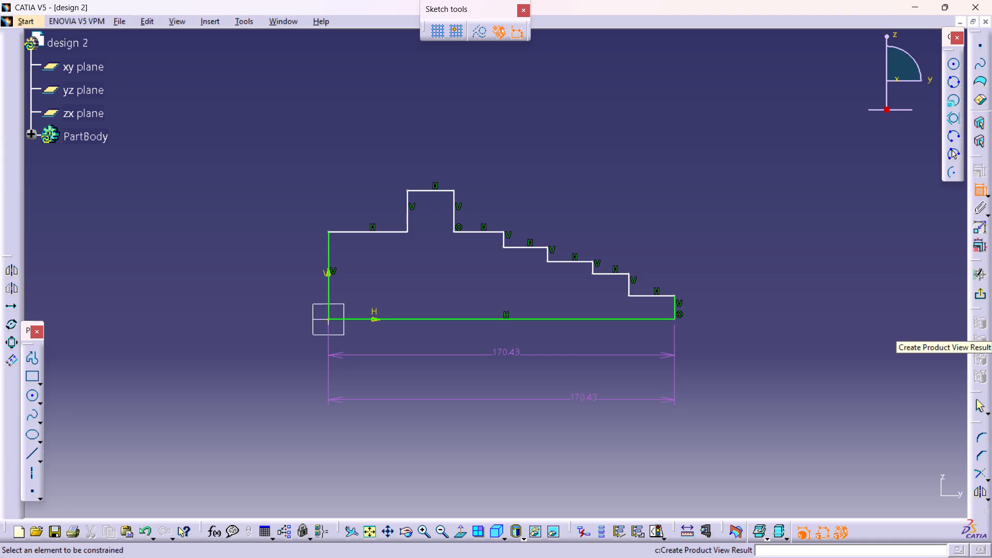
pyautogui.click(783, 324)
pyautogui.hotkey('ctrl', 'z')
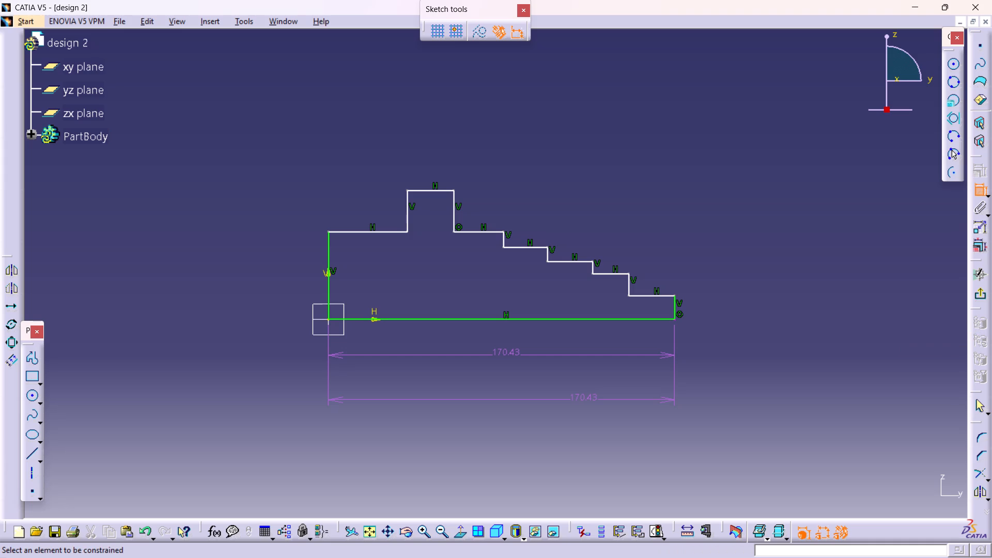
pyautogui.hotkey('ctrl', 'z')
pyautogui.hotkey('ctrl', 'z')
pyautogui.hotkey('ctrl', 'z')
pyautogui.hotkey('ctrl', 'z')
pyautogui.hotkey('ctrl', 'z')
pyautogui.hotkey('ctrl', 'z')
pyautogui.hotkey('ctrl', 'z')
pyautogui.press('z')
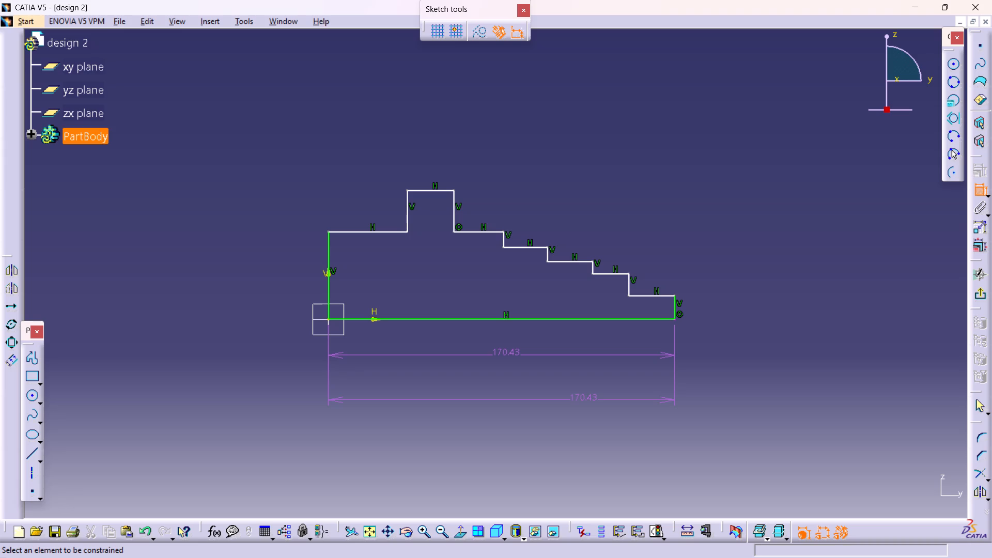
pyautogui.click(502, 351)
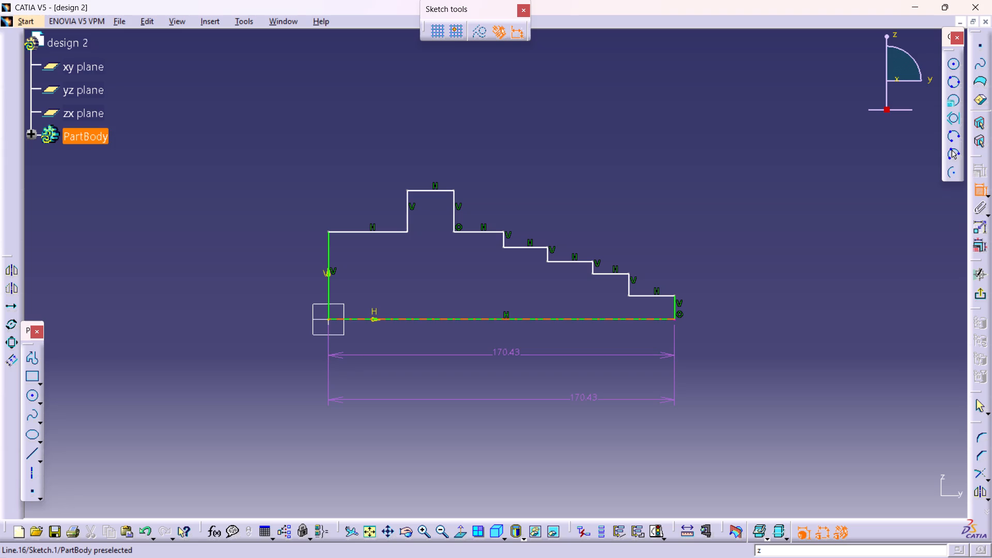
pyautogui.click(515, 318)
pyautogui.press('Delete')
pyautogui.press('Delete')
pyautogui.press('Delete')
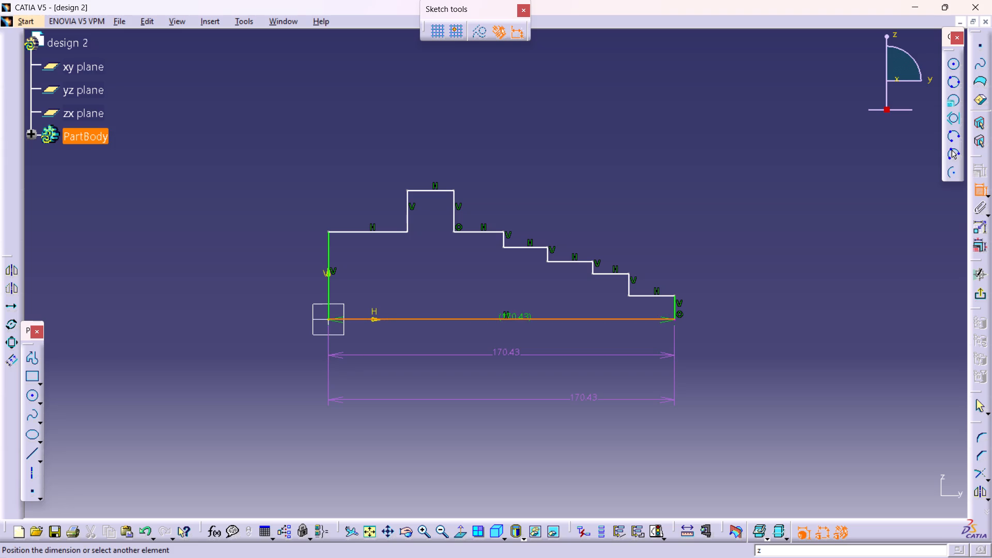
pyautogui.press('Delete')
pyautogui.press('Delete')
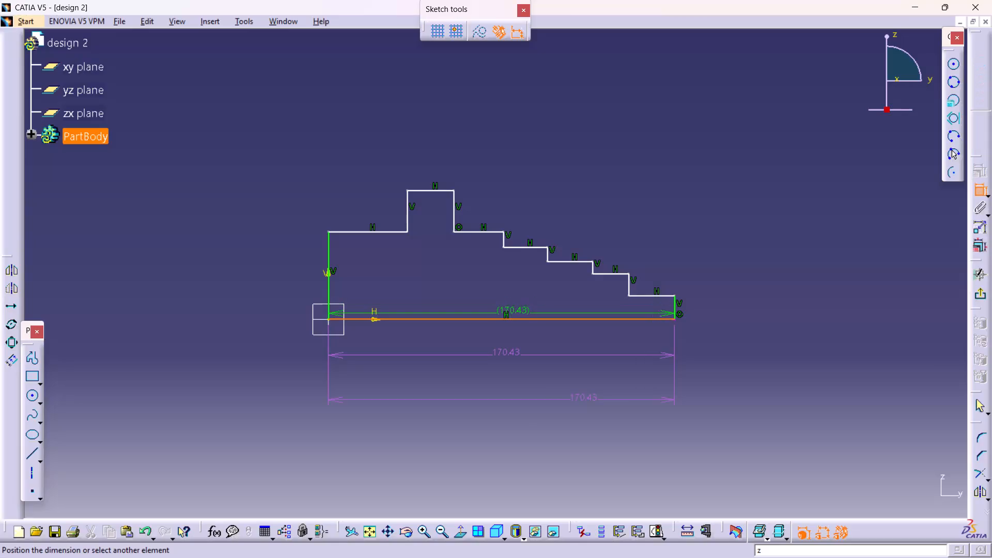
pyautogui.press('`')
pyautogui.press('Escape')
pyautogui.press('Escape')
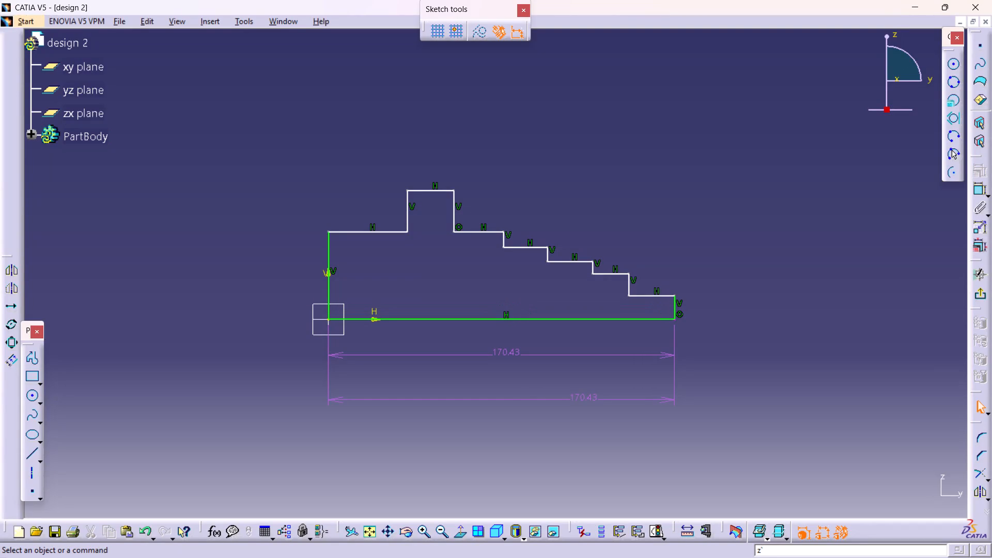
# Delete the profile's base line along the H axis together with its two length dimensions.
pyautogui.click(510, 319)
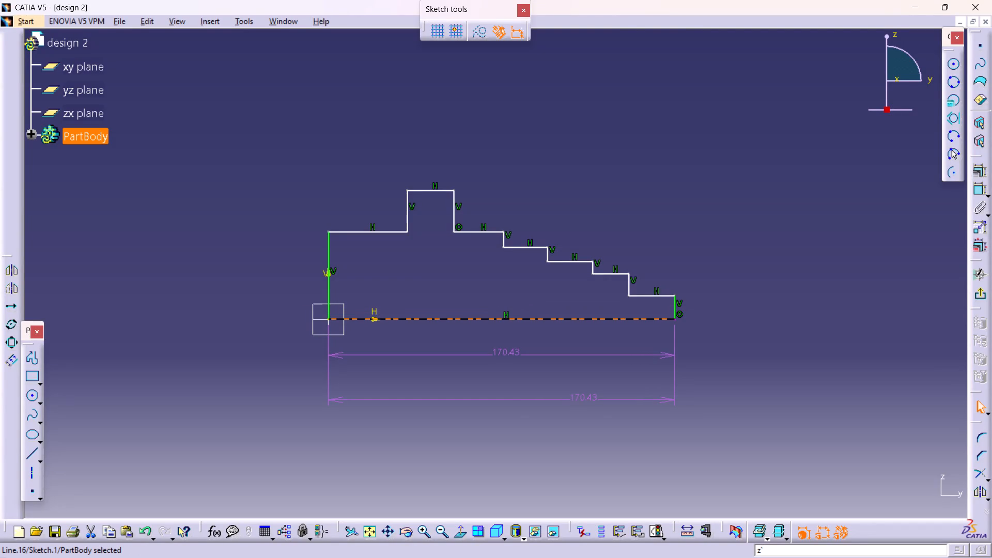
pyautogui.press('Delete')
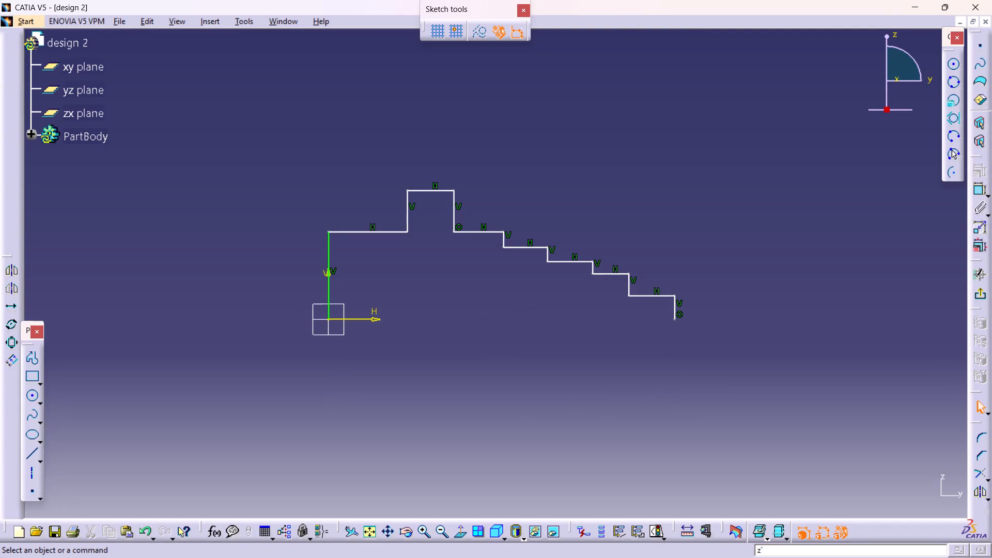
# With the Profile tool, extend the last step about 11.5 mm, add a lower step about 14 mm long, and close along the H axis to the origin.
pyautogui.press('l')
pyautogui.press('Return')
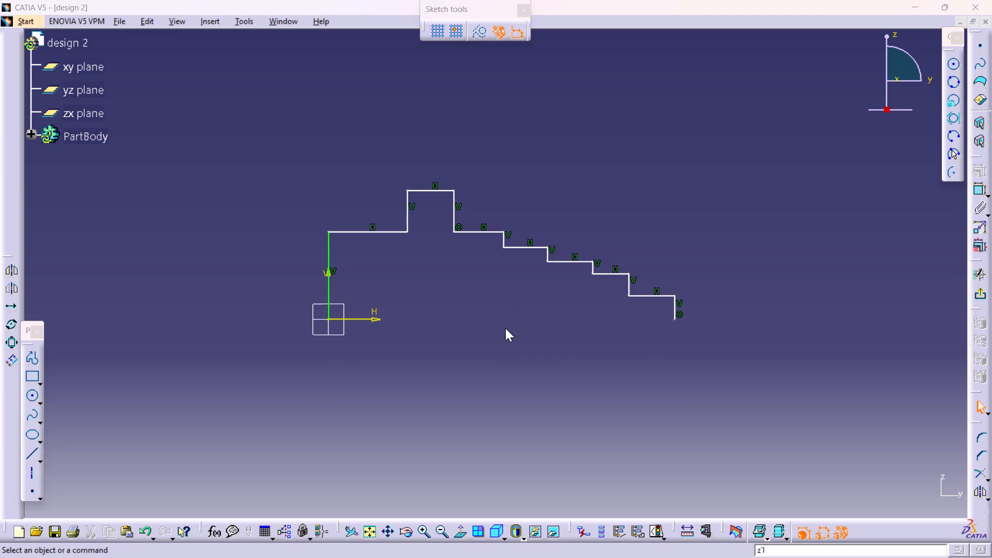
pyautogui.click(541, 236)
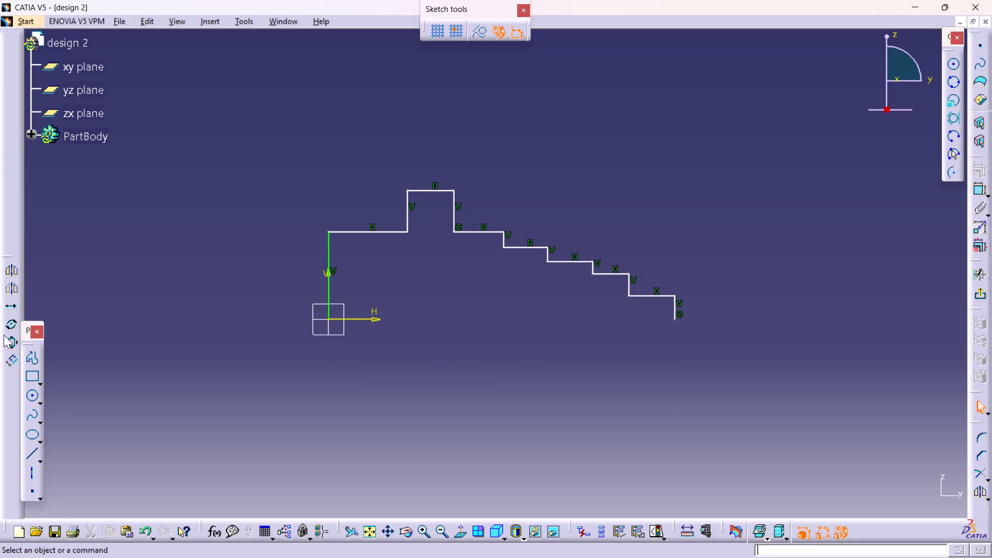
pyautogui.click(26, 355)
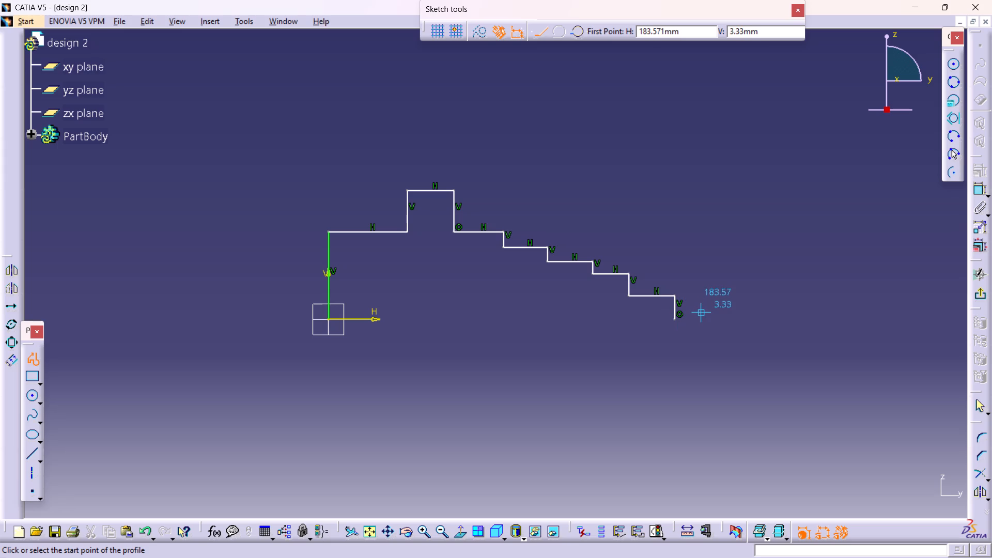
pyautogui.click(676, 294)
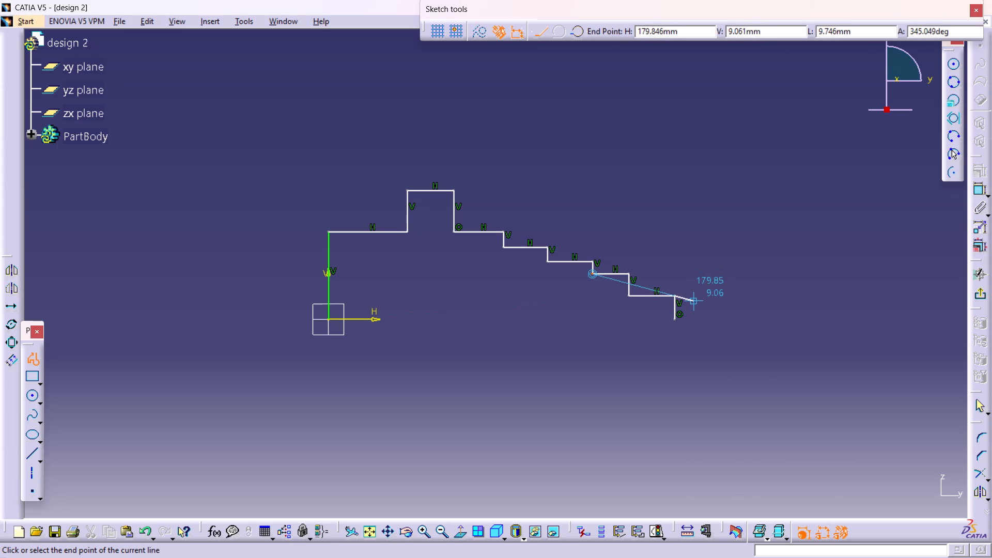
pyautogui.click(699, 297)
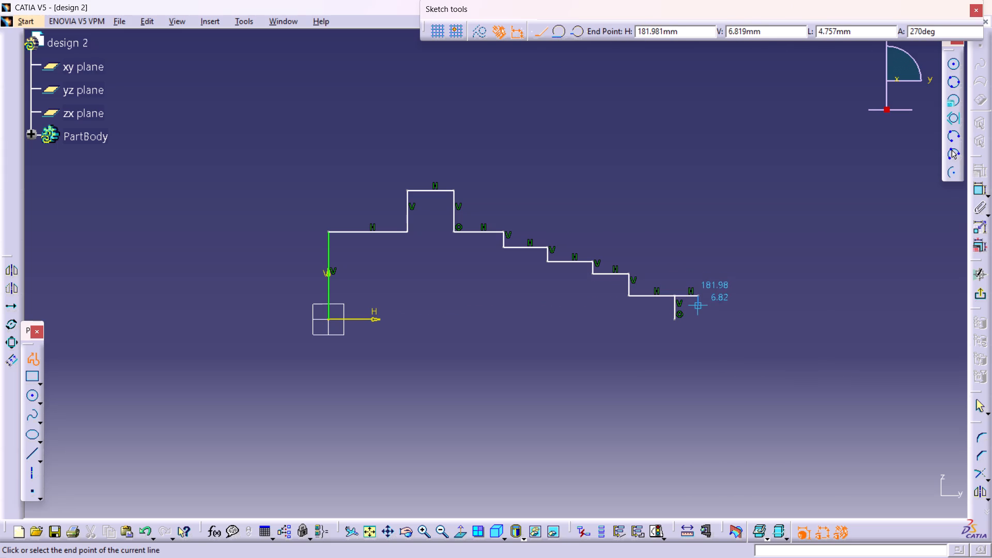
pyautogui.click(699, 306)
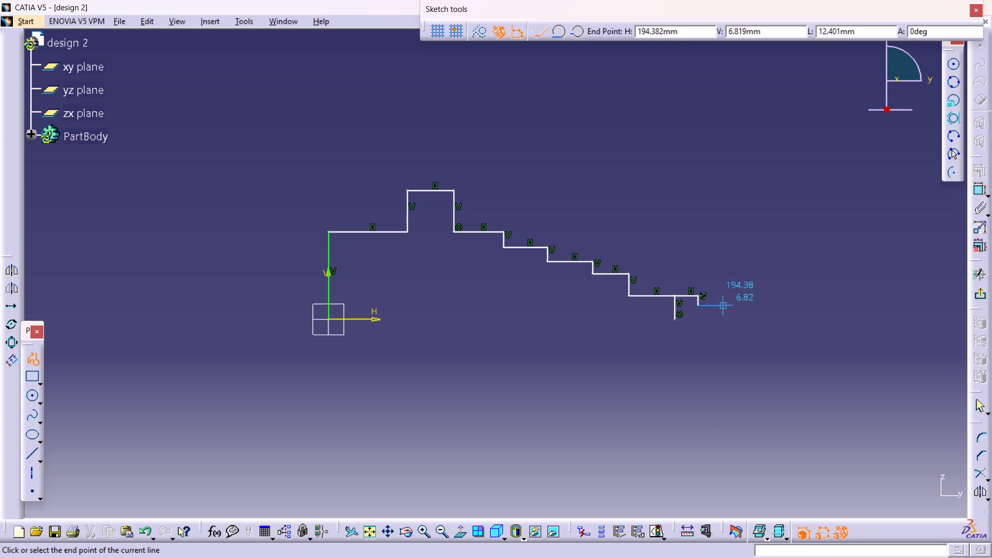
pyautogui.click(727, 303)
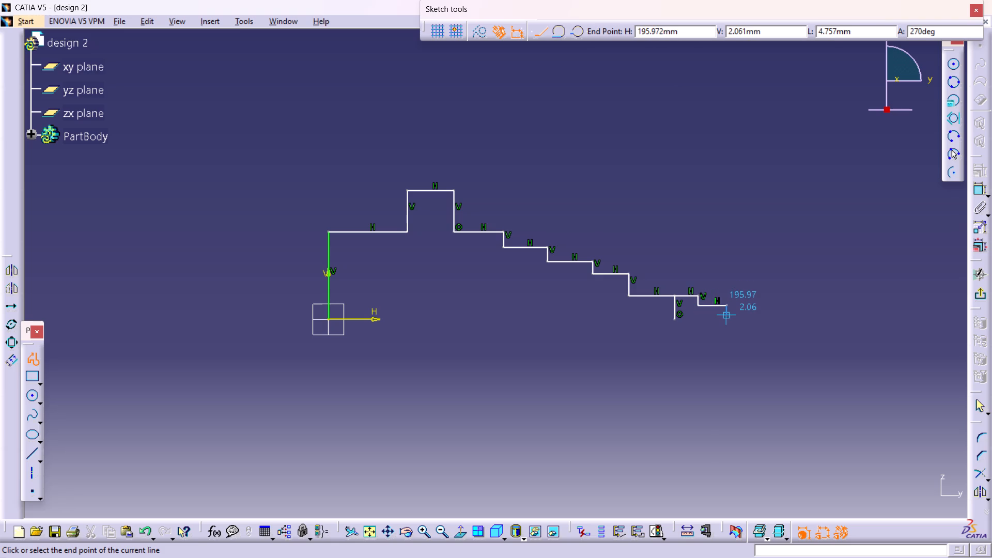
pyautogui.click(725, 318)
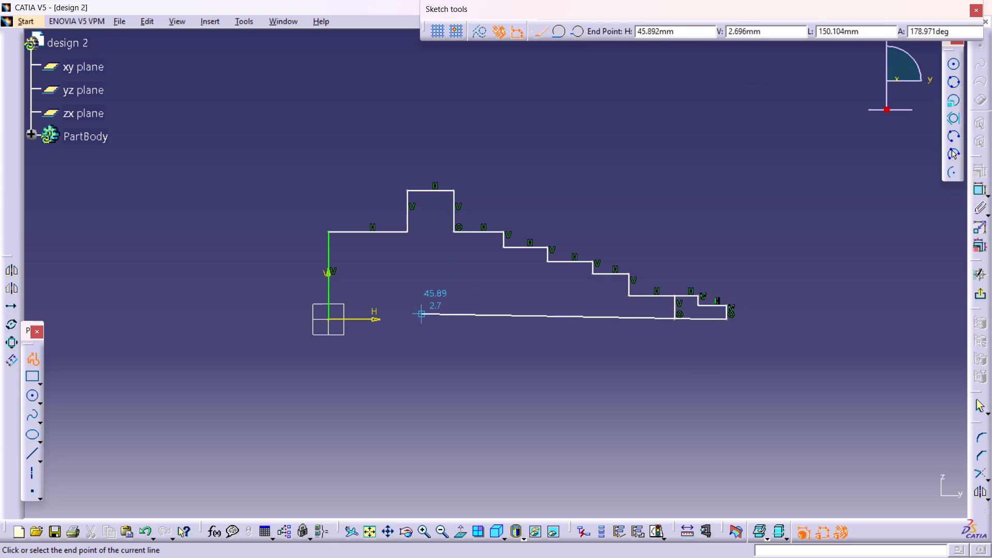
pyautogui.click(329, 319)
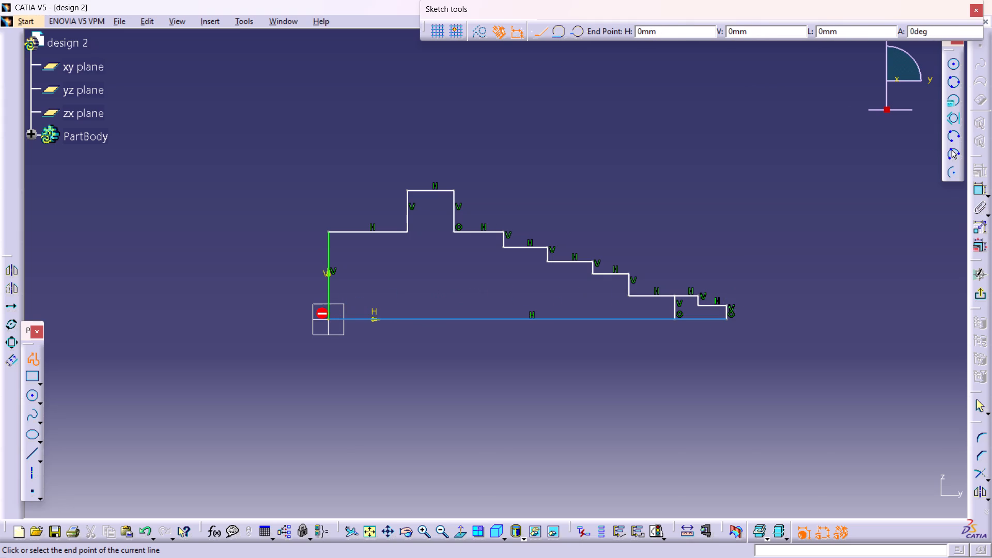
pyautogui.press('Escape')
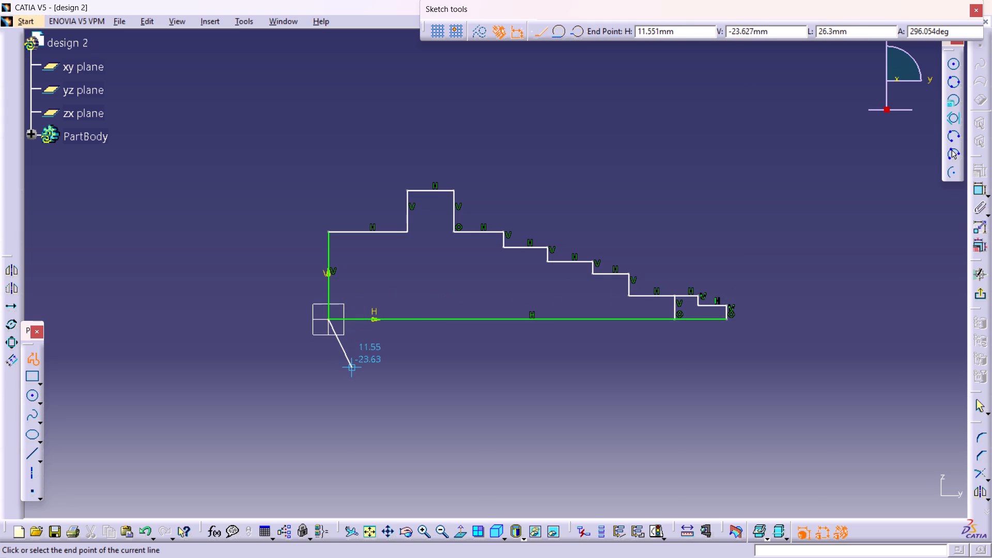
pyautogui.press('Escape')
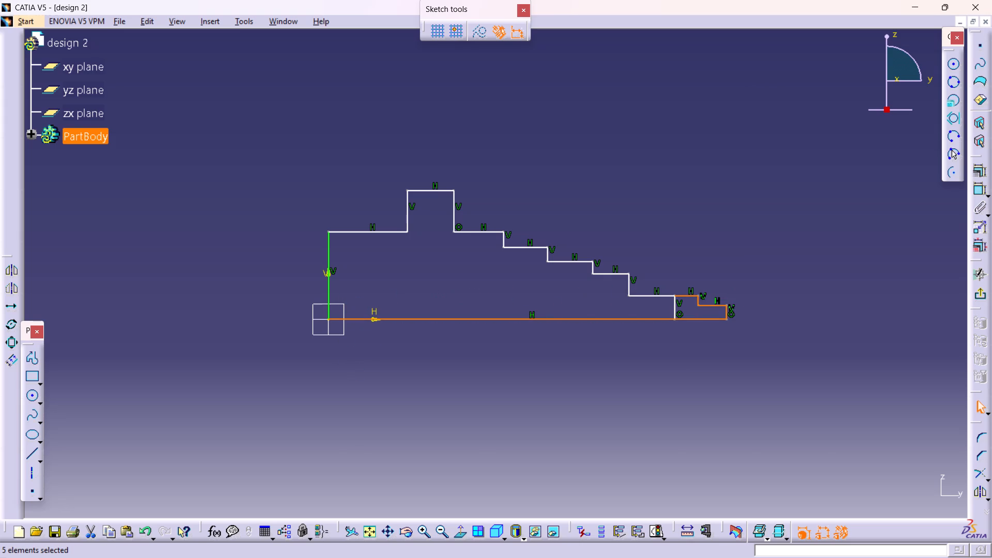
# Delete the leftover short vertical line at the profile's former end, inside the extended outline.
pyautogui.click(636, 347)
pyautogui.click(673, 309)
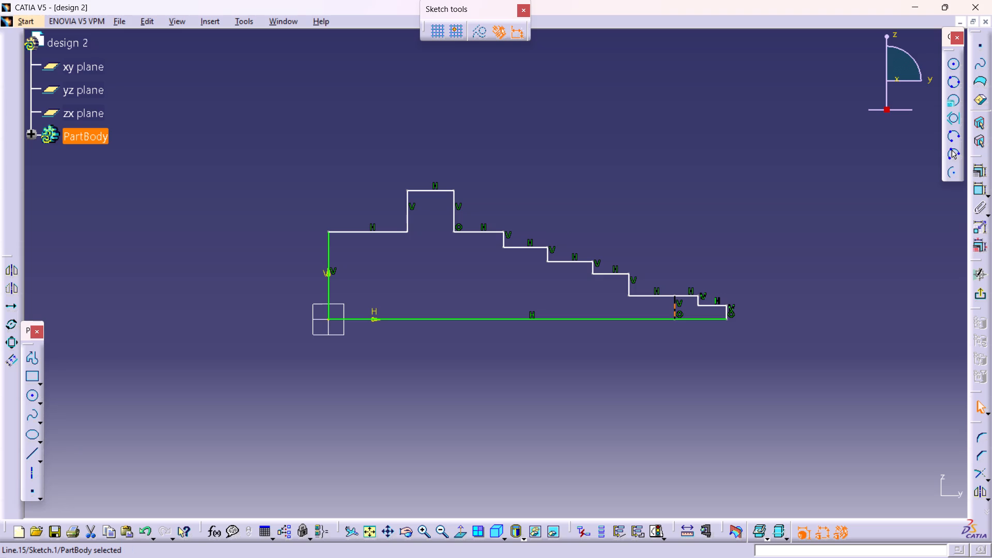
pyautogui.press('Delete')
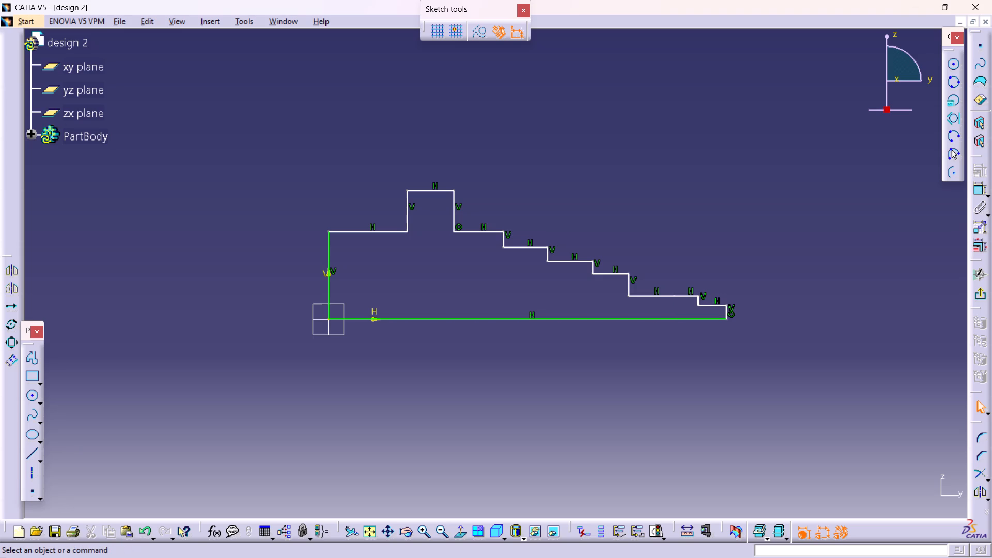
# Dimension the new base line's length below the profile and the vertical end line's height at the origin.
pyautogui.doubleClick(976, 188)
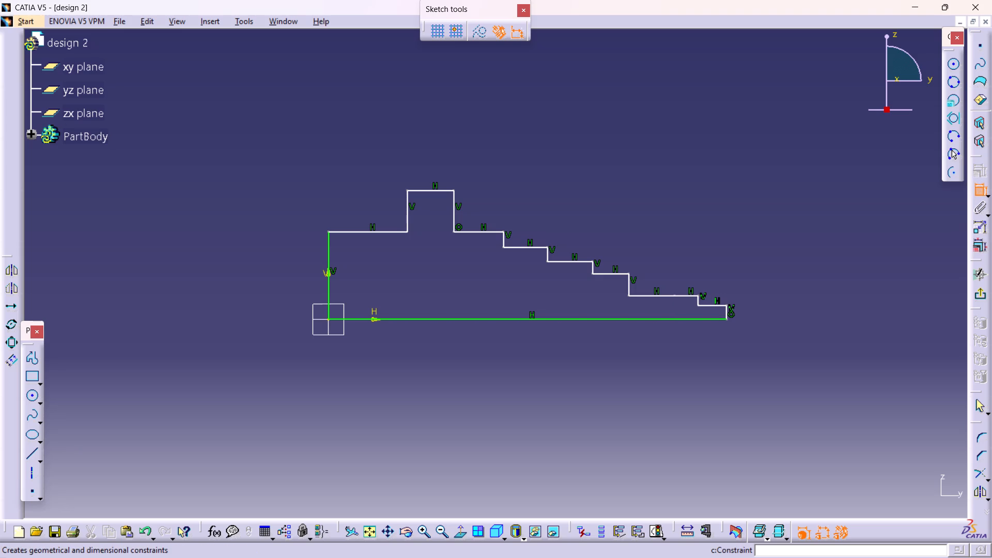
pyautogui.click(578, 319)
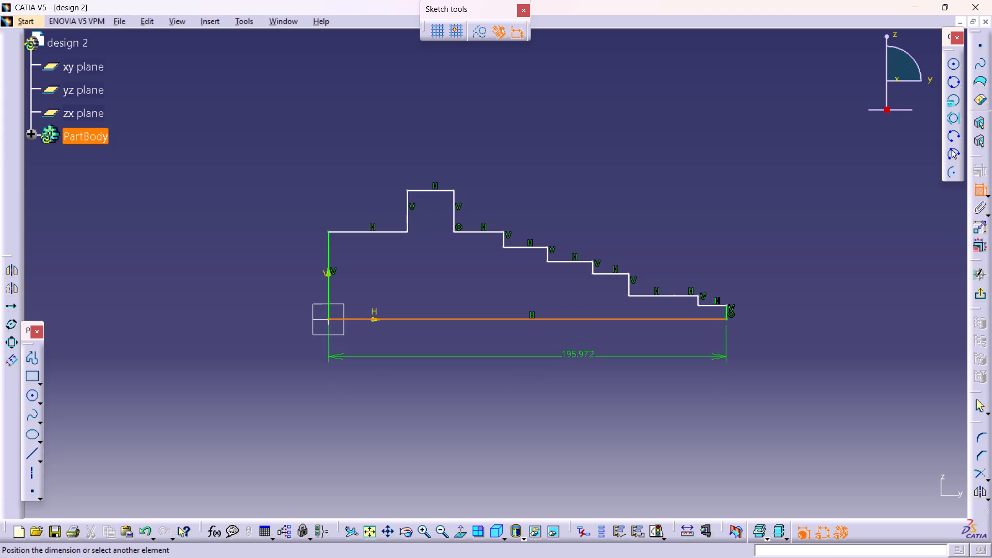
pyautogui.click(578, 359)
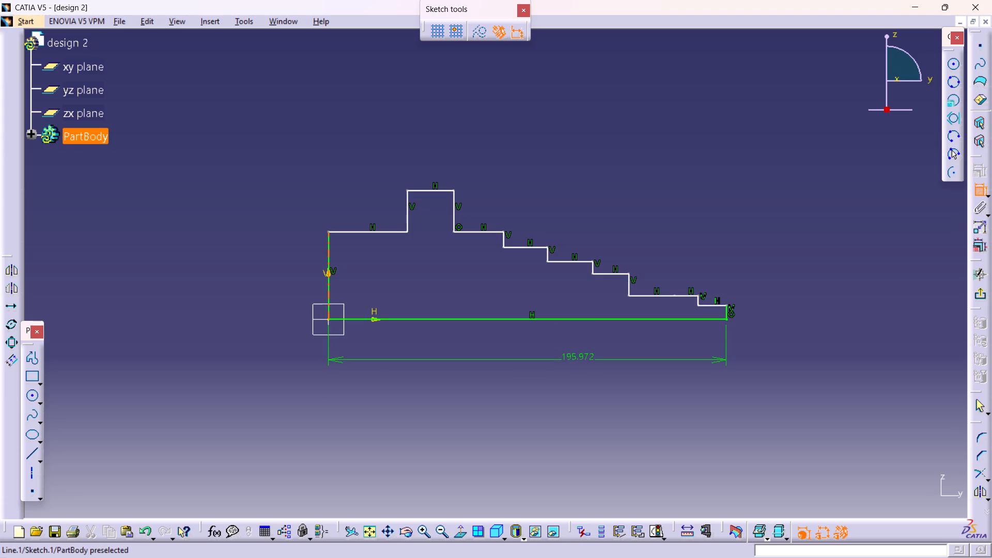
pyautogui.click(327, 281)
pyautogui.click(246, 290)
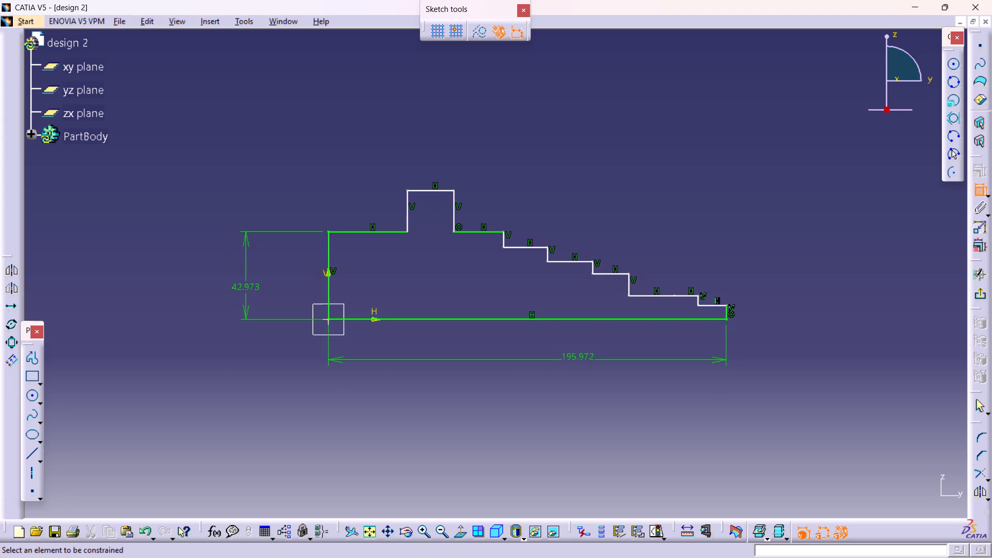
# Dimension the lengths of the first horizontal segment, the collar top and the segment after the collar, placing the dimensions above the profile.
pyautogui.click(364, 231)
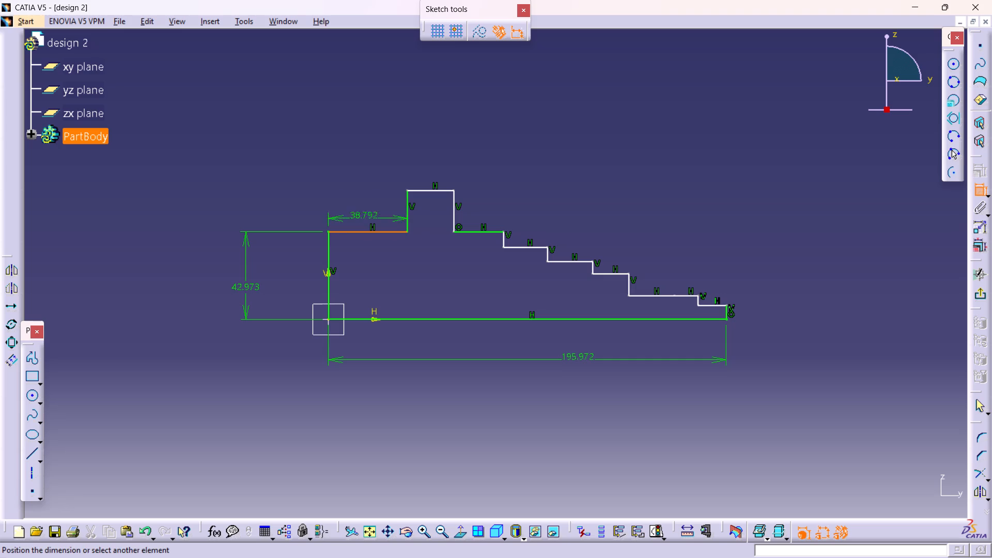
pyautogui.click(364, 155)
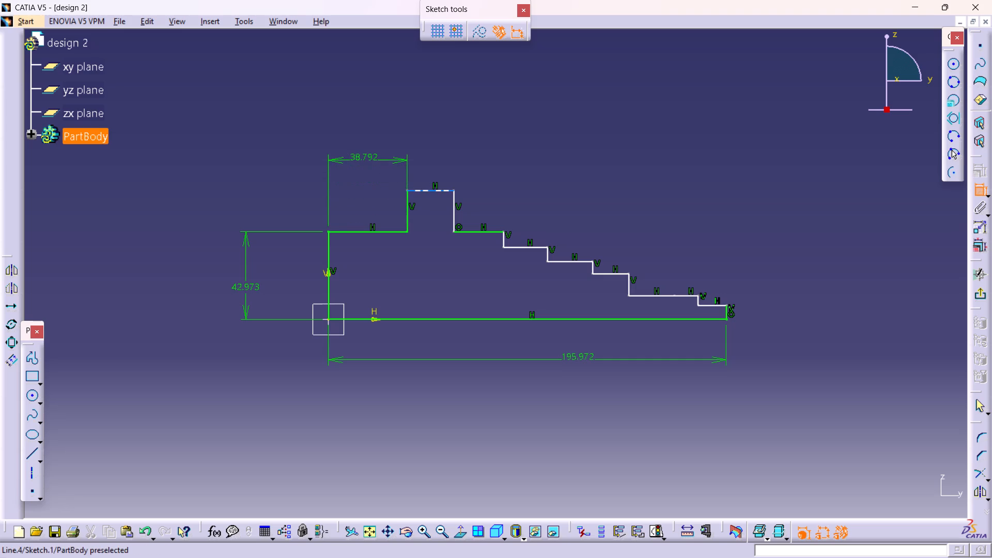
pyautogui.click(432, 192)
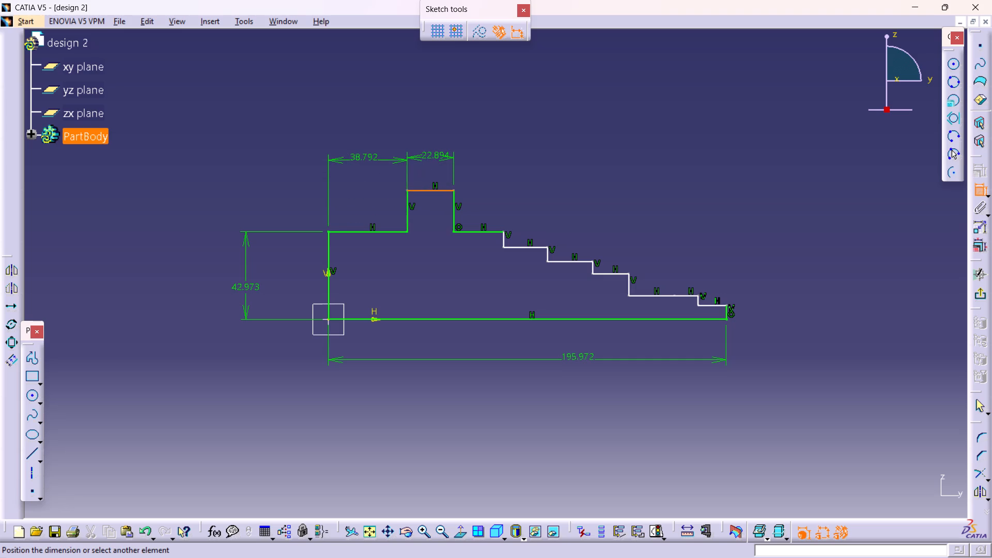
pyautogui.click(436, 163)
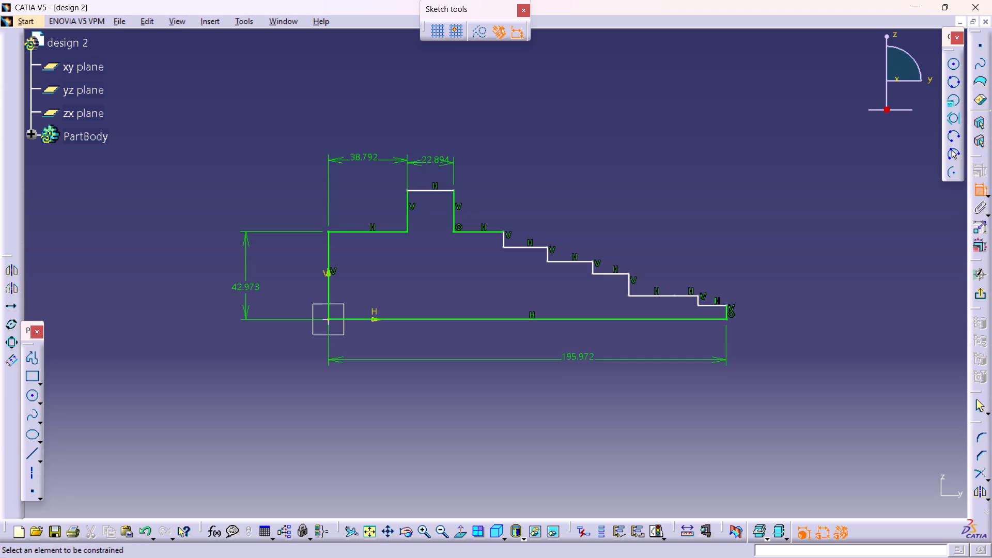
pyautogui.click(484, 232)
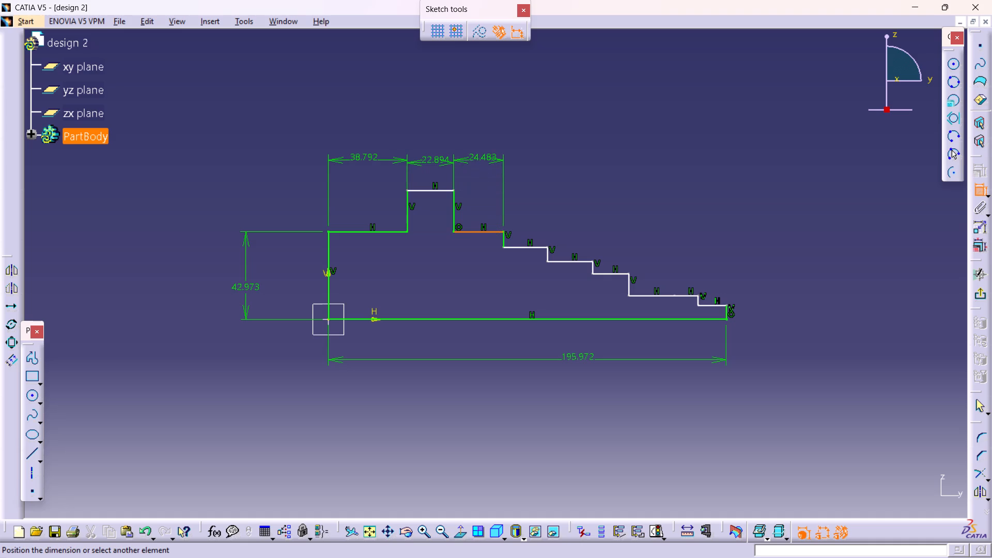
pyautogui.click(484, 162)
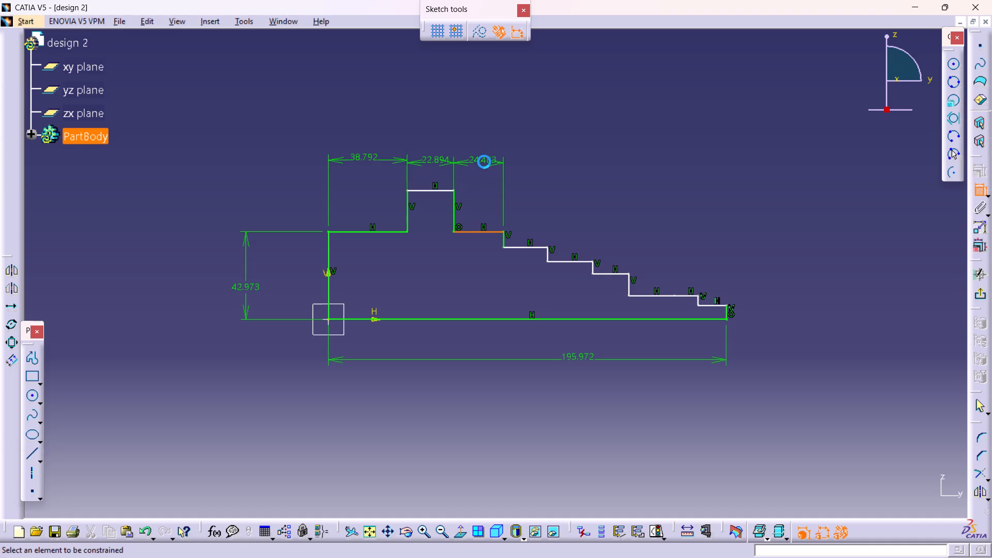
# Dimension the horizontal lengths of the five descending steps after the collar segment, placing the dimensions above the profile.
pyautogui.click(532, 249)
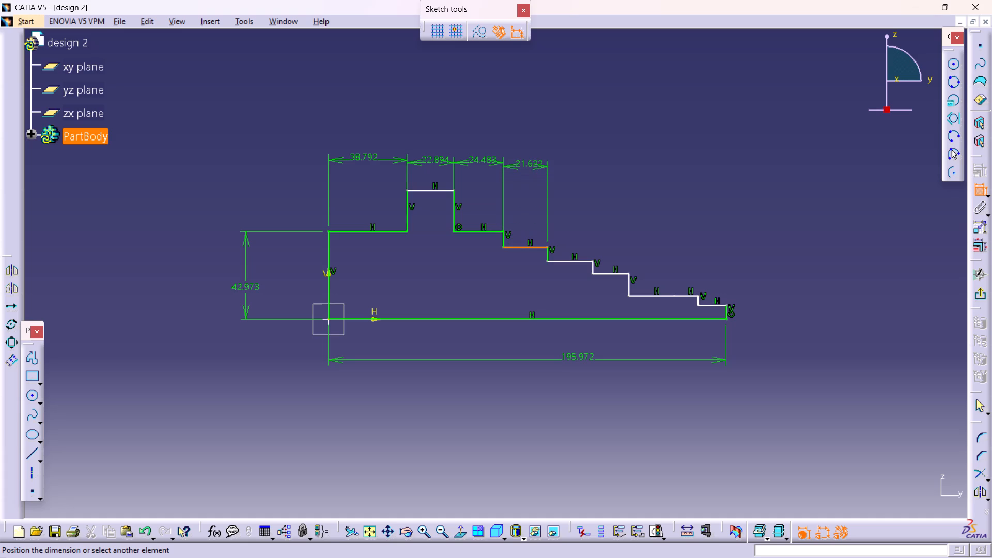
pyautogui.click(526, 173)
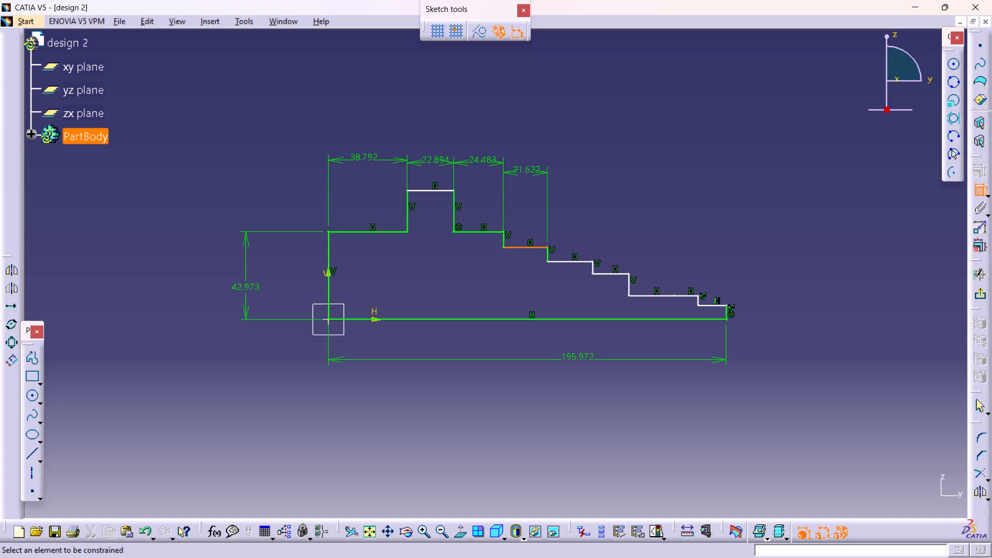
pyautogui.click(576, 258)
pyautogui.click(565, 263)
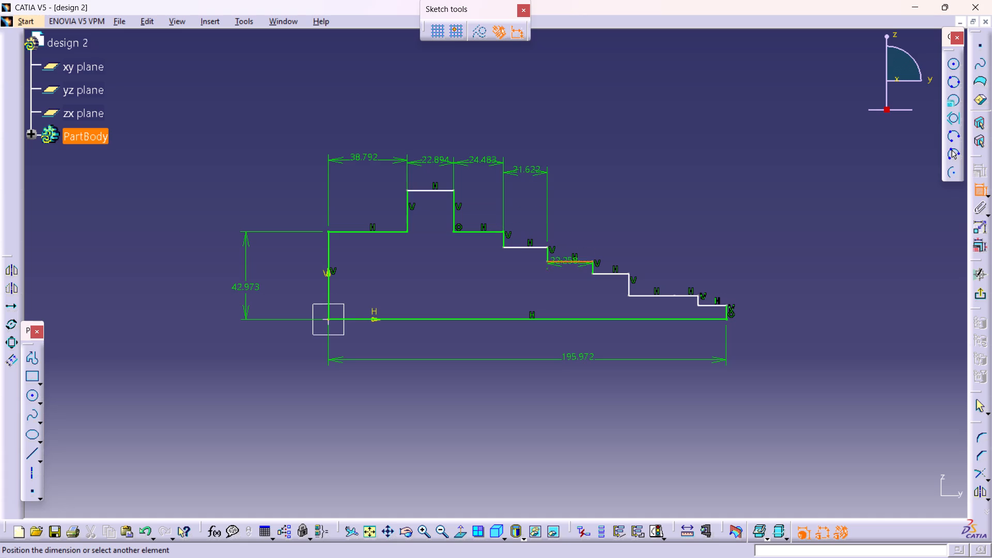
pyautogui.click(587, 161)
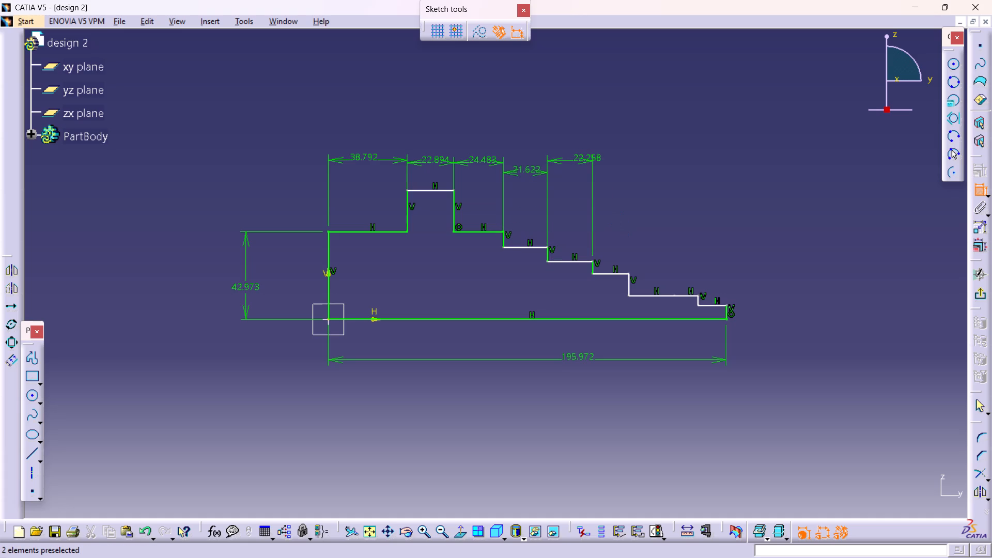
pyautogui.click(613, 268)
pyautogui.click(610, 272)
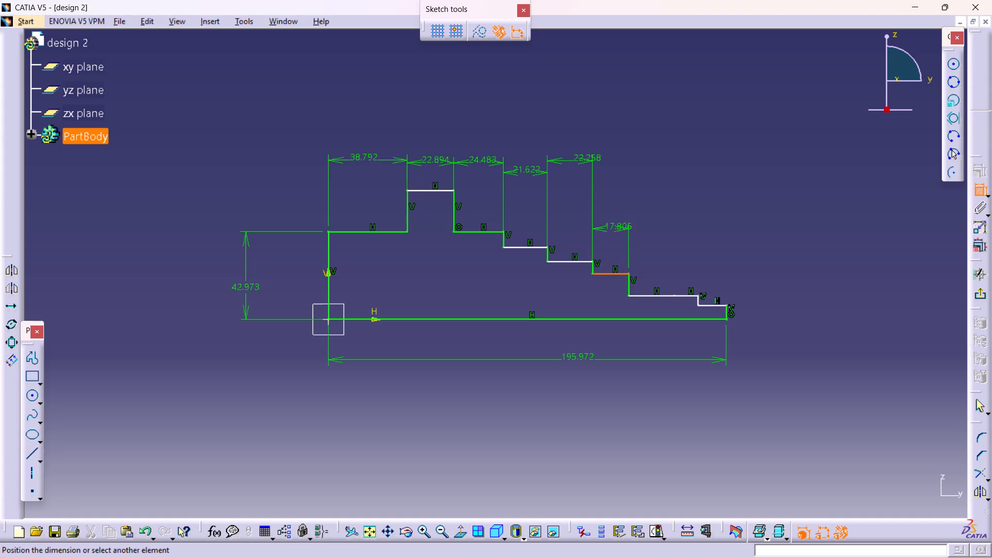
pyautogui.click(637, 129)
pyautogui.click(670, 297)
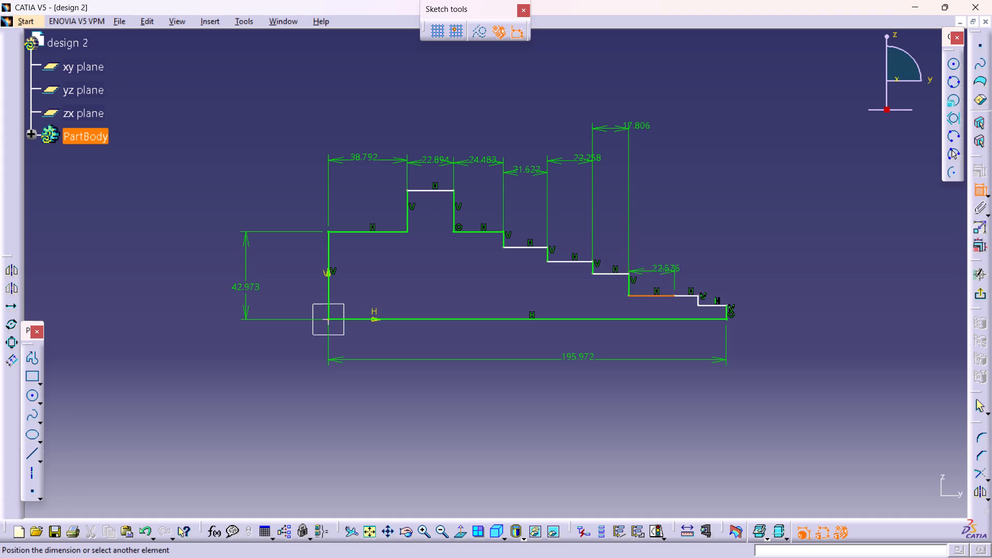
pyautogui.click(676, 206)
pyautogui.click(717, 307)
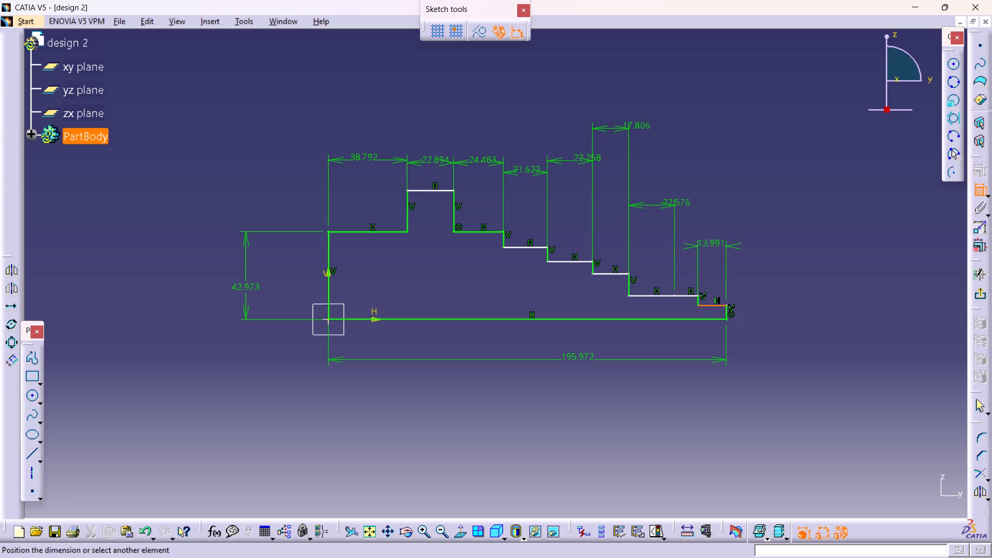
pyautogui.click(712, 215)
# Dimension the height of the short vertical line at the profile's far end, placing it outside the outline.
pyautogui.click(732, 313)
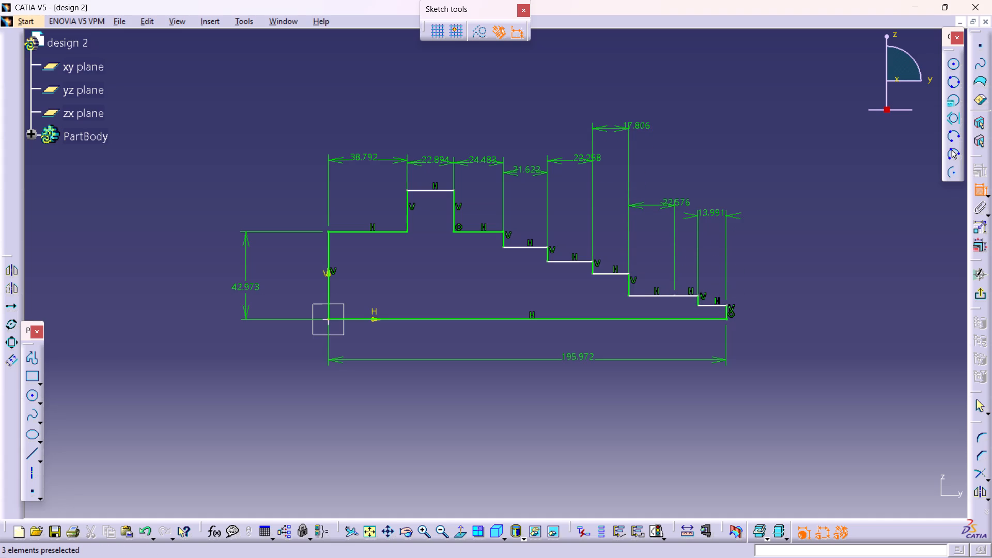
pyautogui.click(727, 312)
pyautogui.click(779, 315)
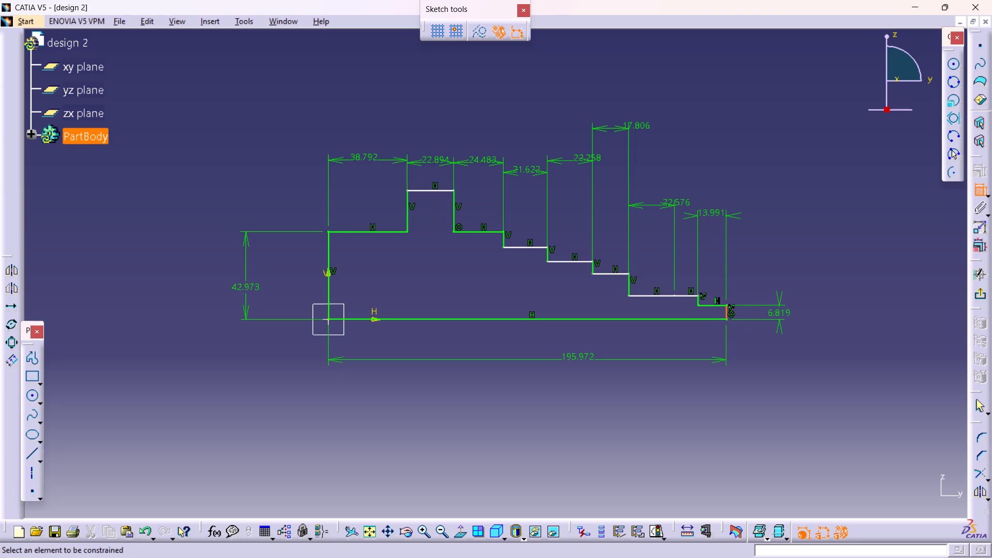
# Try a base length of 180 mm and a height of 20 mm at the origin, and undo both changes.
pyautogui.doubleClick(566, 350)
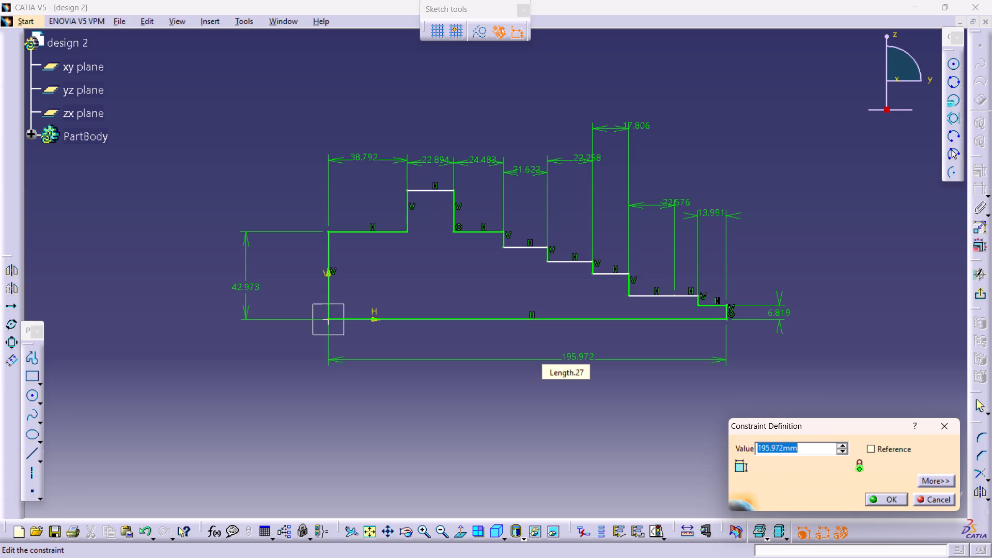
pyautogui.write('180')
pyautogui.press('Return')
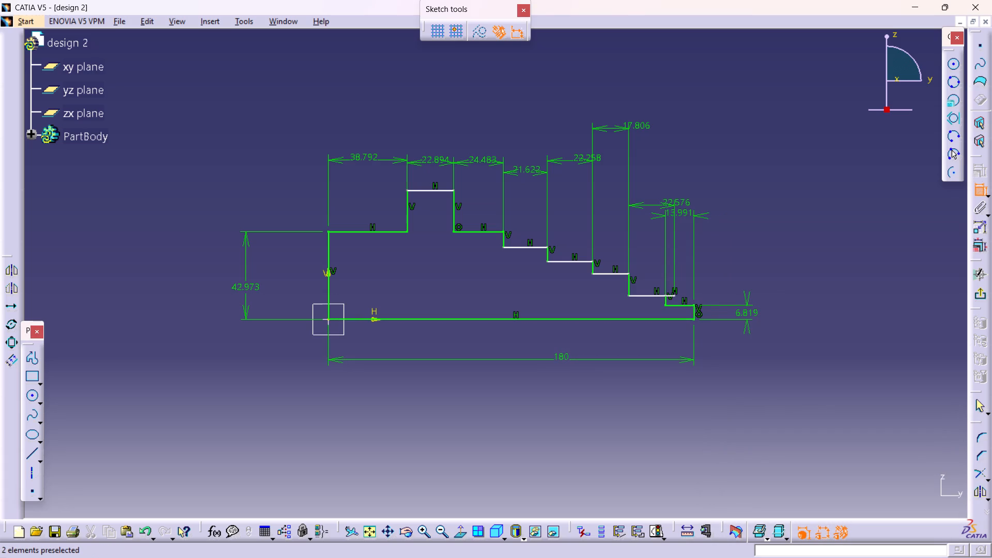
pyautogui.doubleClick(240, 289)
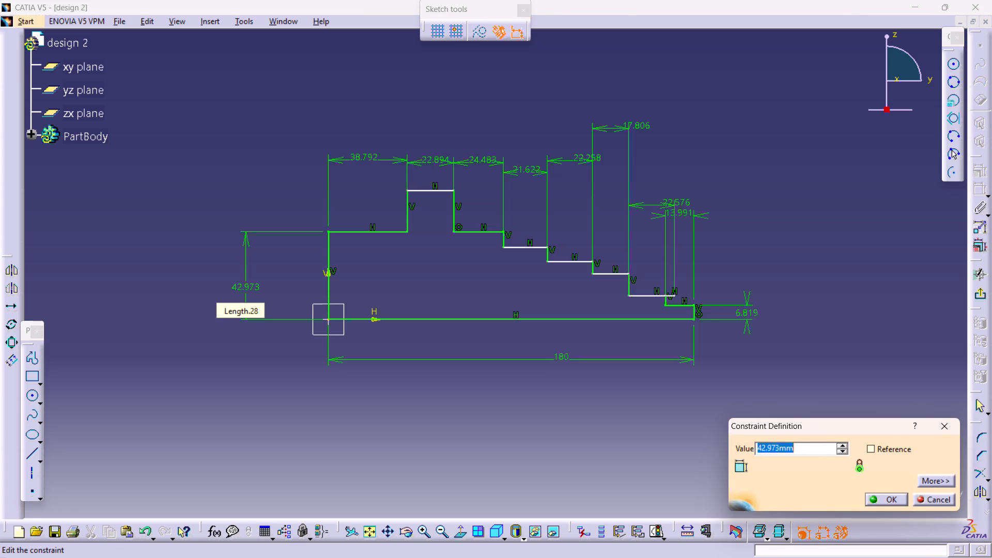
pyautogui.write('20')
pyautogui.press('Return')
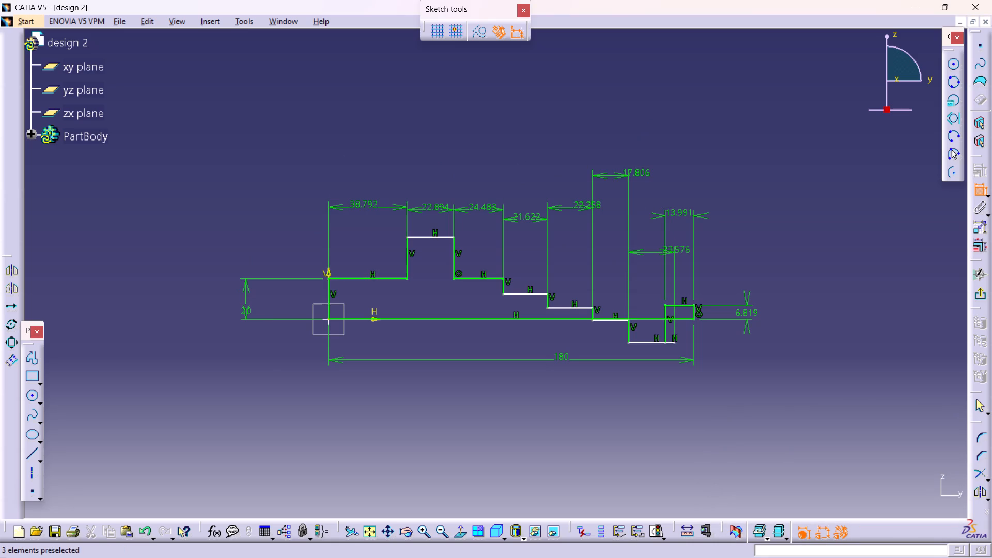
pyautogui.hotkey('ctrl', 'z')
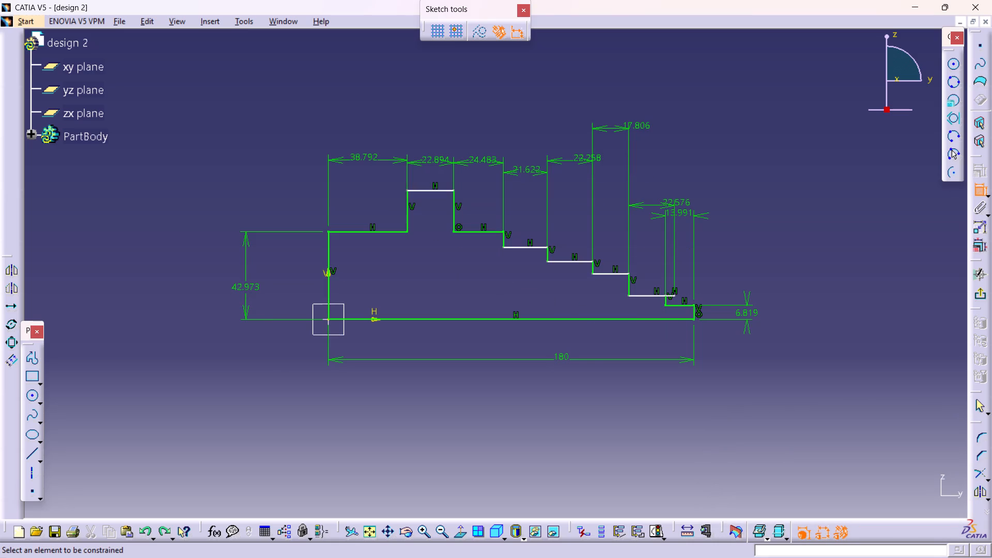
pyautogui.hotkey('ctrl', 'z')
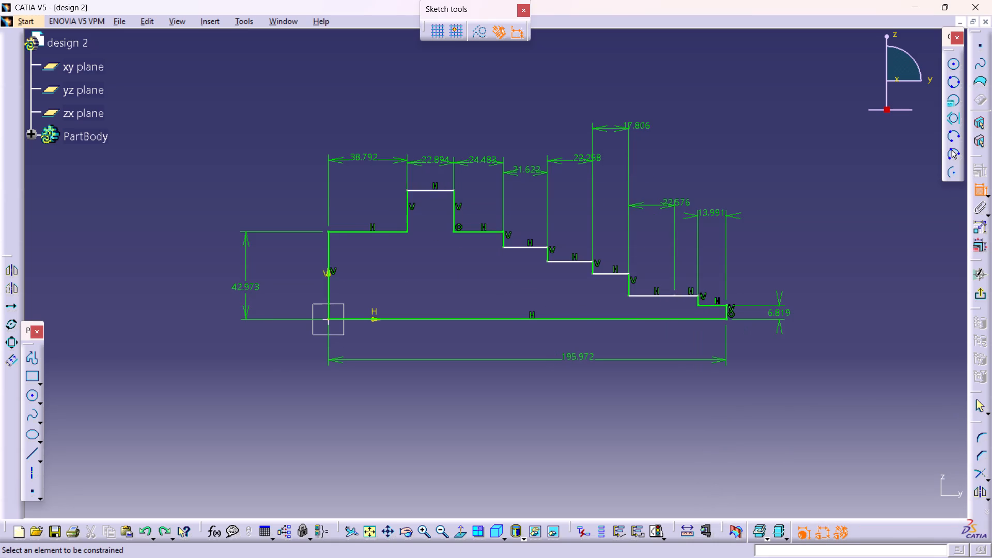
# Set the first horizontal segment's length to 40 mm and the lowest step's length to 20 mm.
pyautogui.doubleClick(369, 157)
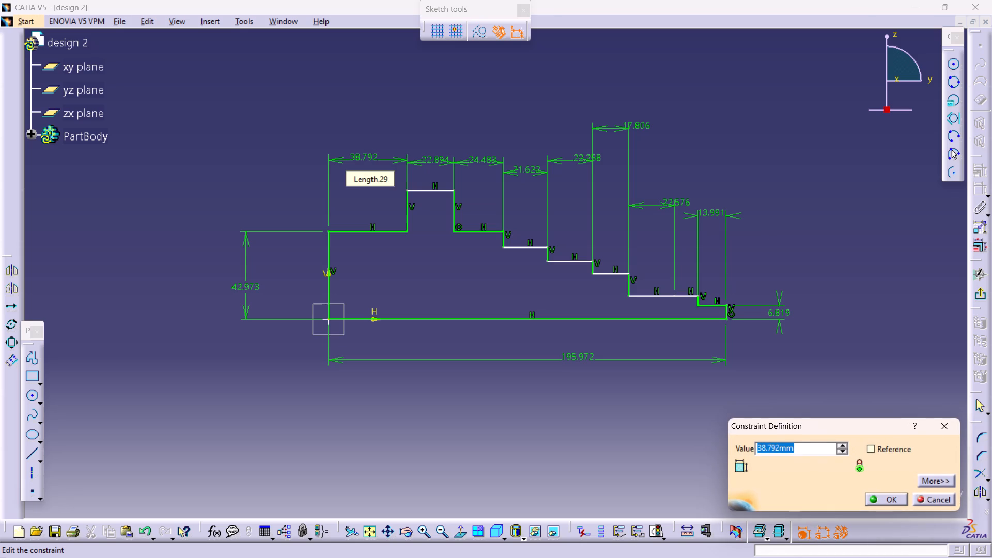
pyautogui.write('40')
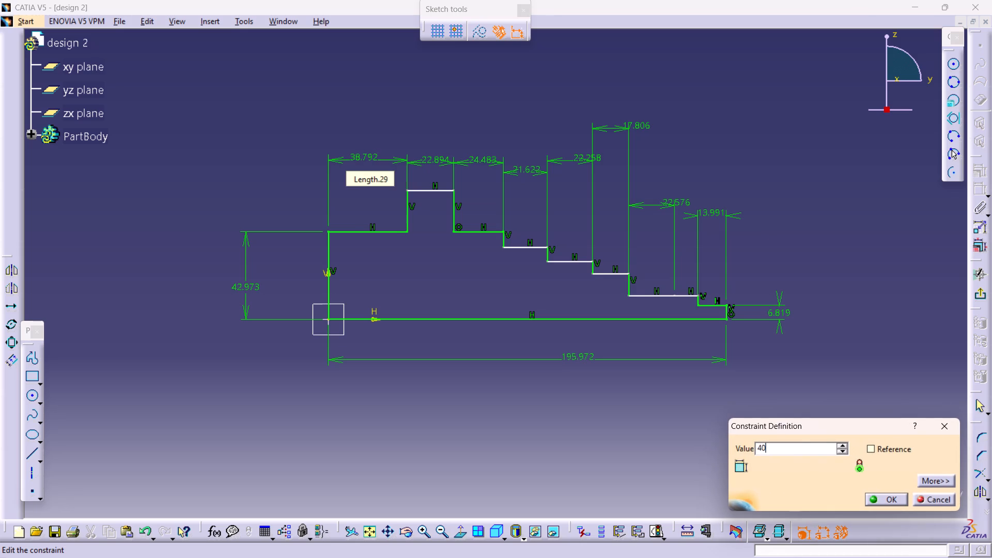
pyautogui.press('Return')
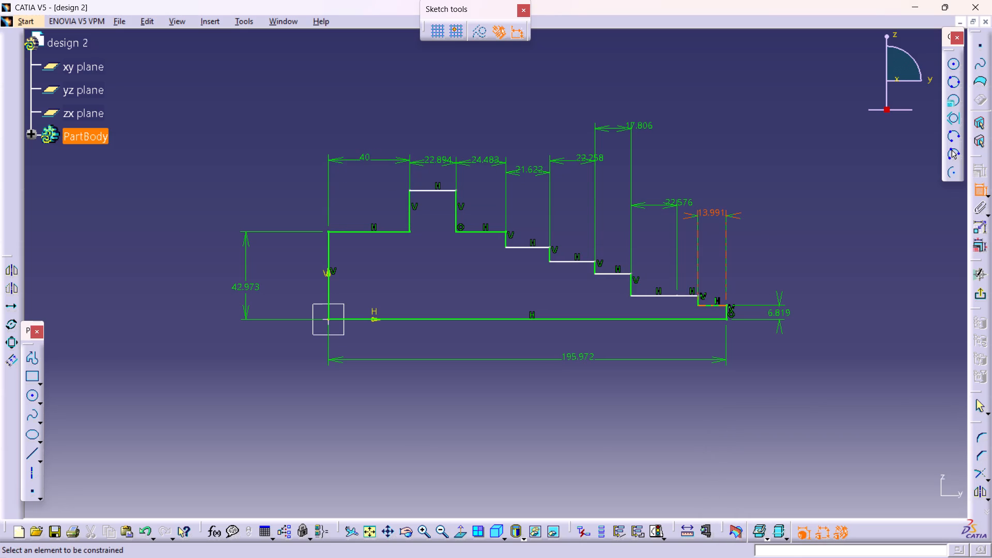
pyautogui.doubleClick(710, 212)
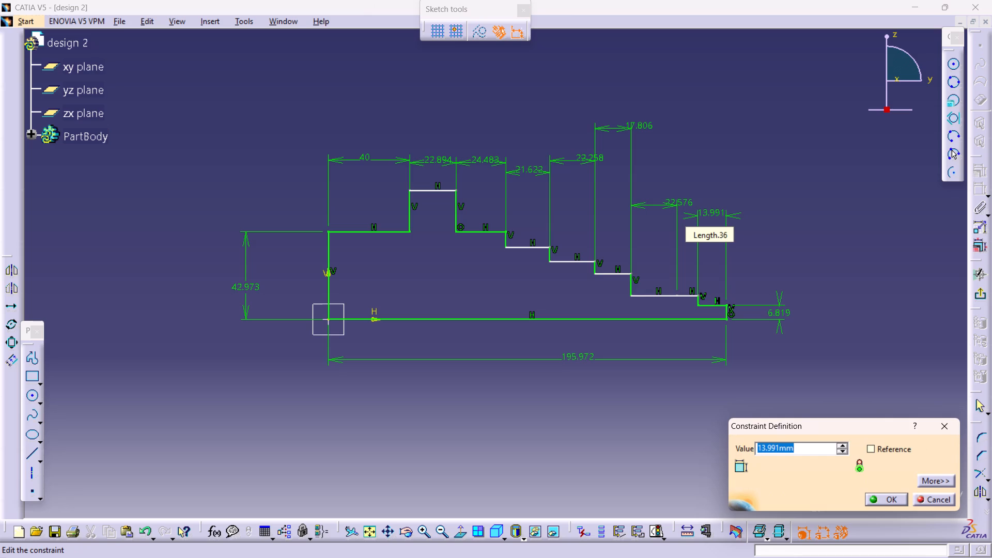
pyautogui.write('20')
pyautogui.press('Return')
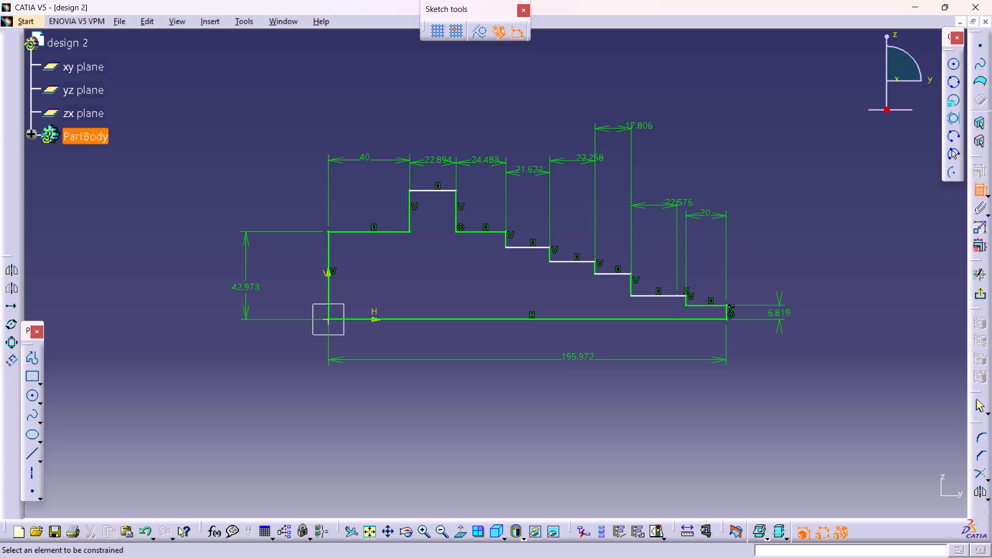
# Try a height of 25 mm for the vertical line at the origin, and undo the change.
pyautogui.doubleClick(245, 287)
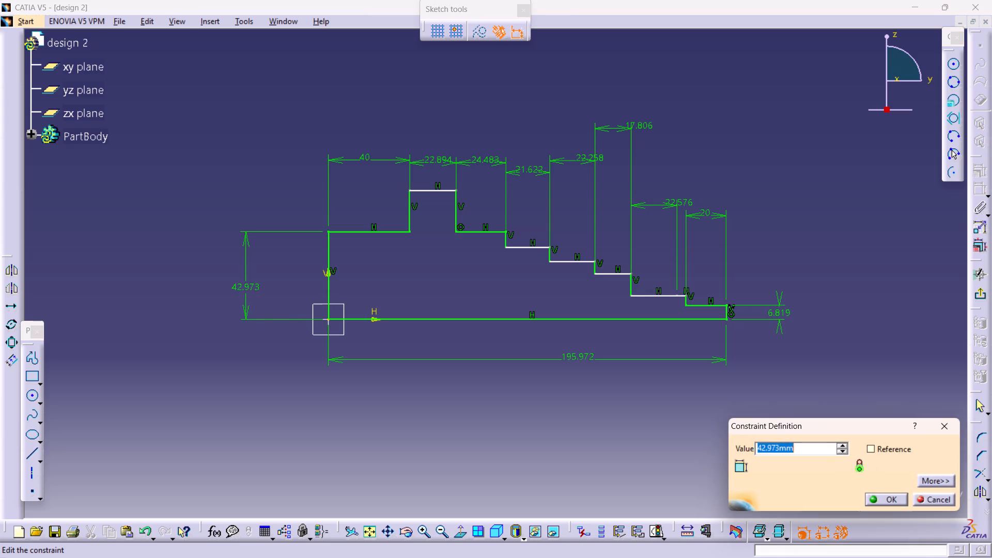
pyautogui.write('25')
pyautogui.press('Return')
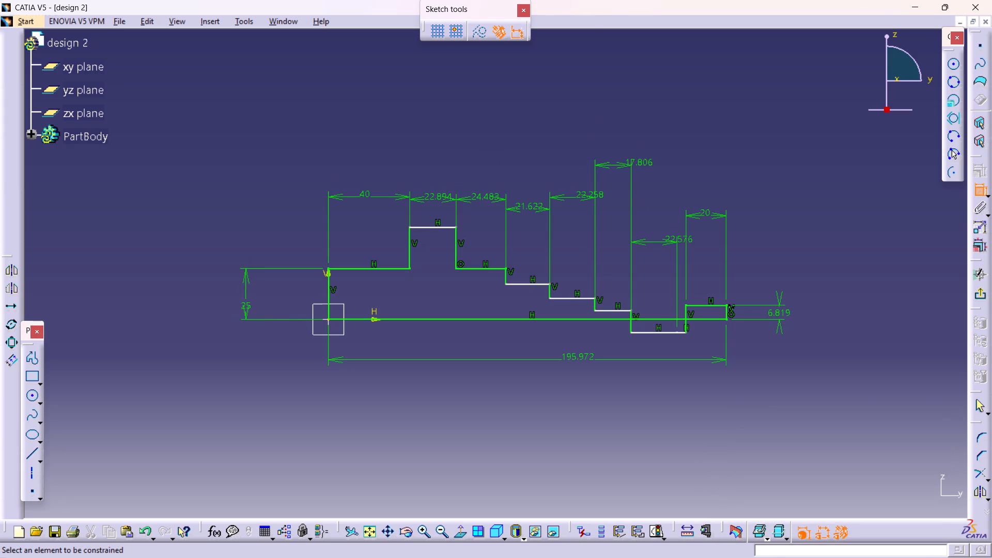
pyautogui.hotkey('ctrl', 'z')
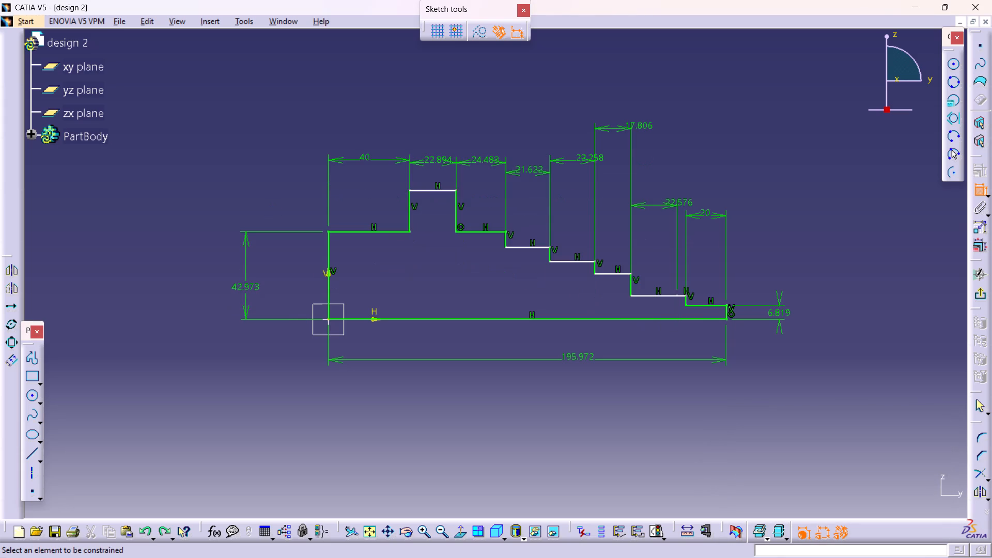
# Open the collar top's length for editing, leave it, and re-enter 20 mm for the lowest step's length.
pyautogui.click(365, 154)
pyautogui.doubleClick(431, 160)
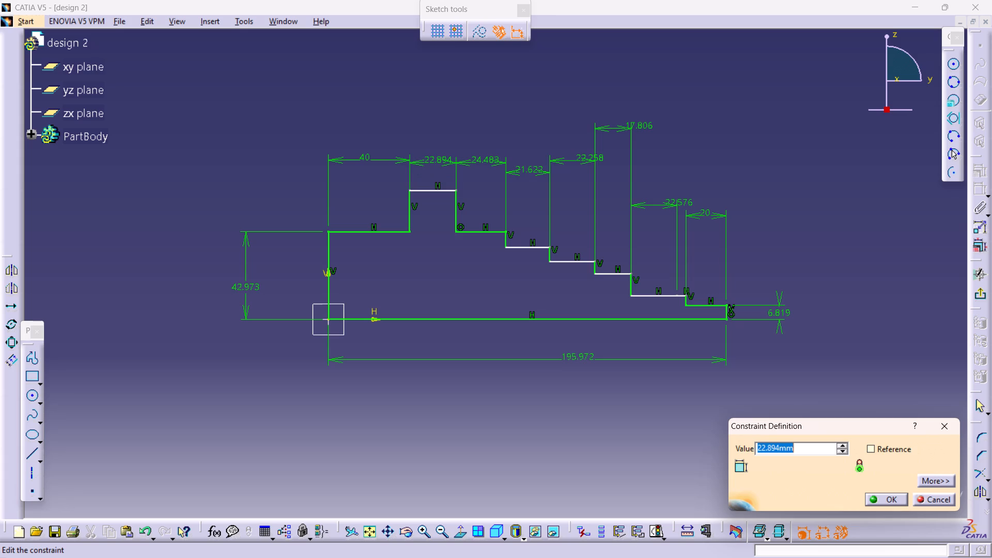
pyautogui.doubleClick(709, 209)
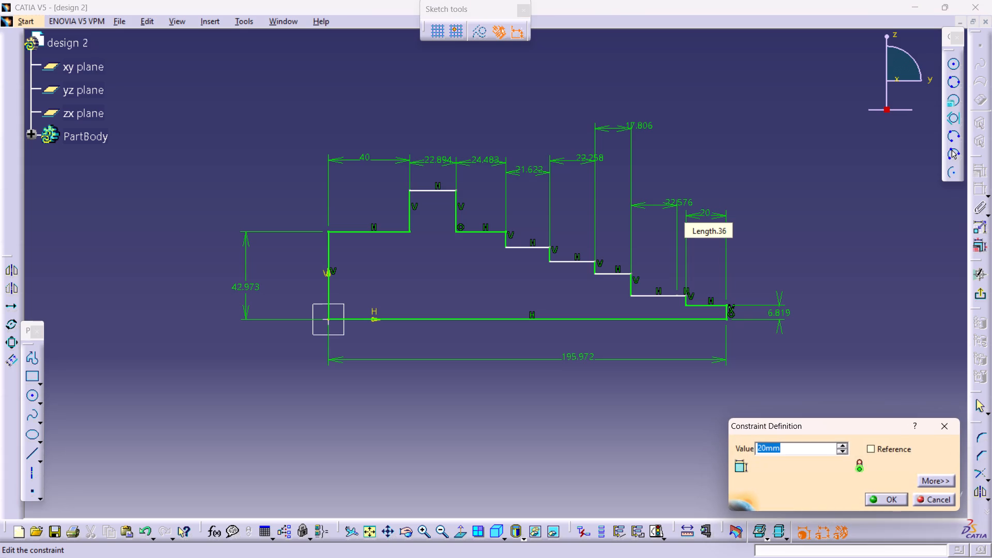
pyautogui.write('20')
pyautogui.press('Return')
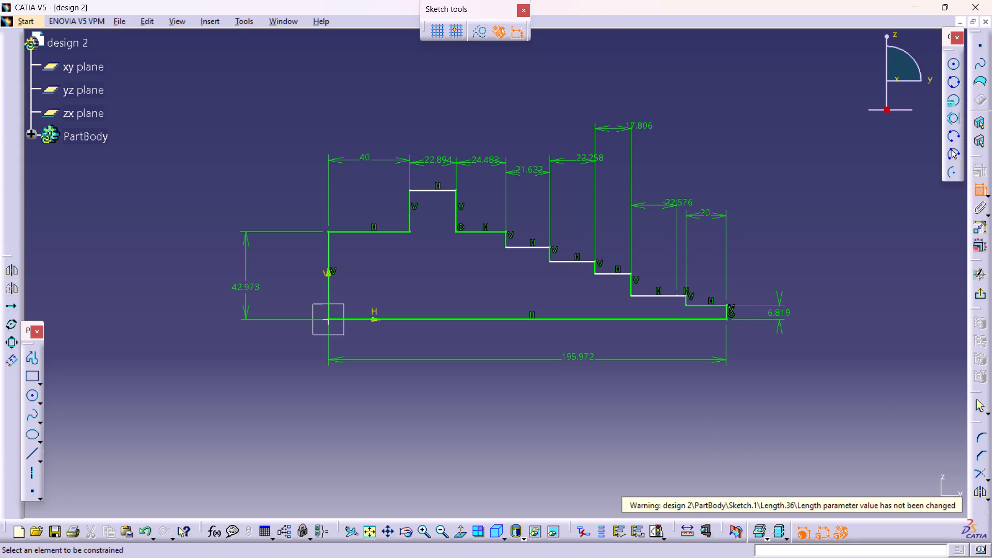
# Set the dimensioned length on the second-lowest step to 20 mm and the far end line's height to 2.5 mm.
pyautogui.doubleClick(673, 199)
pyautogui.write('20')
pyautogui.press('Return')
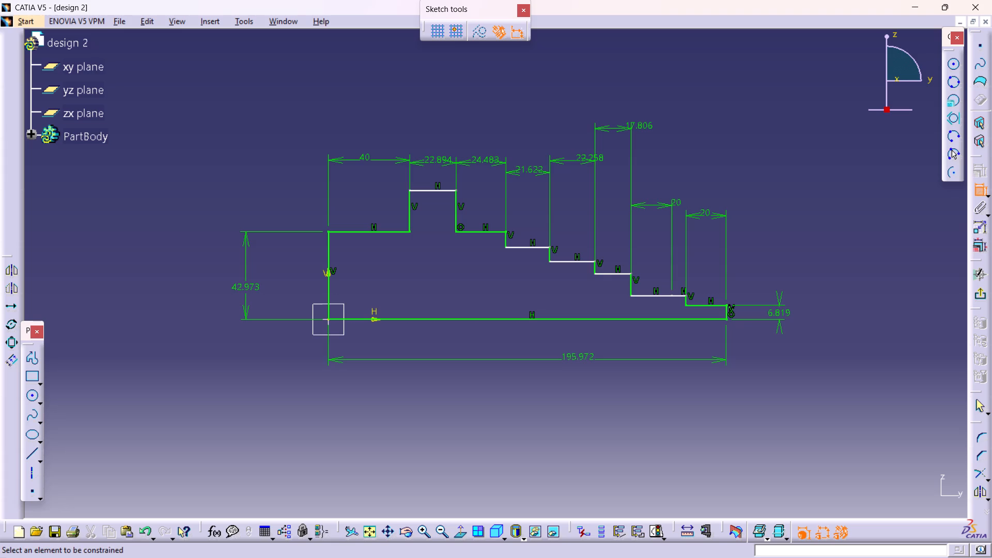
pyautogui.doubleClick(781, 305)
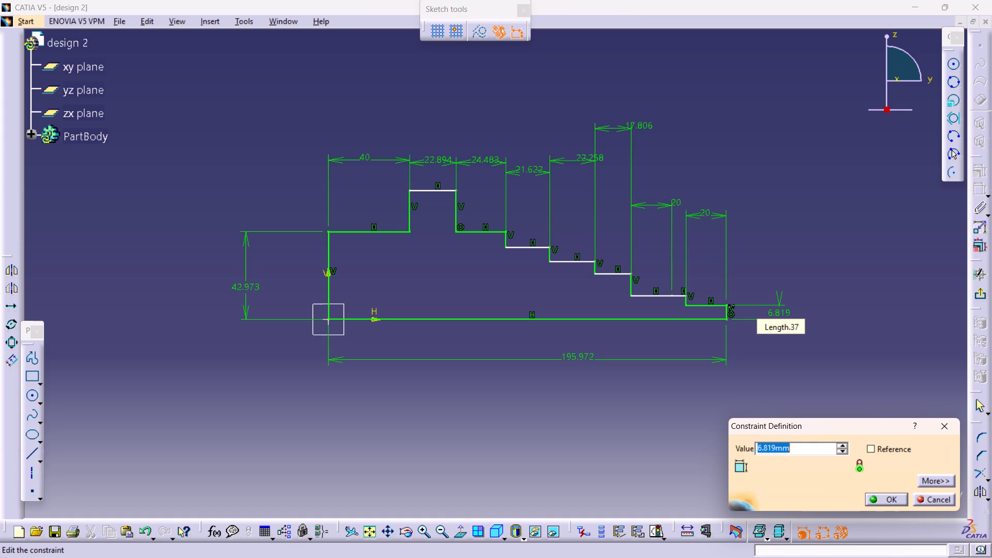
pyautogui.write('2.5')
pyautogui.press('Return')
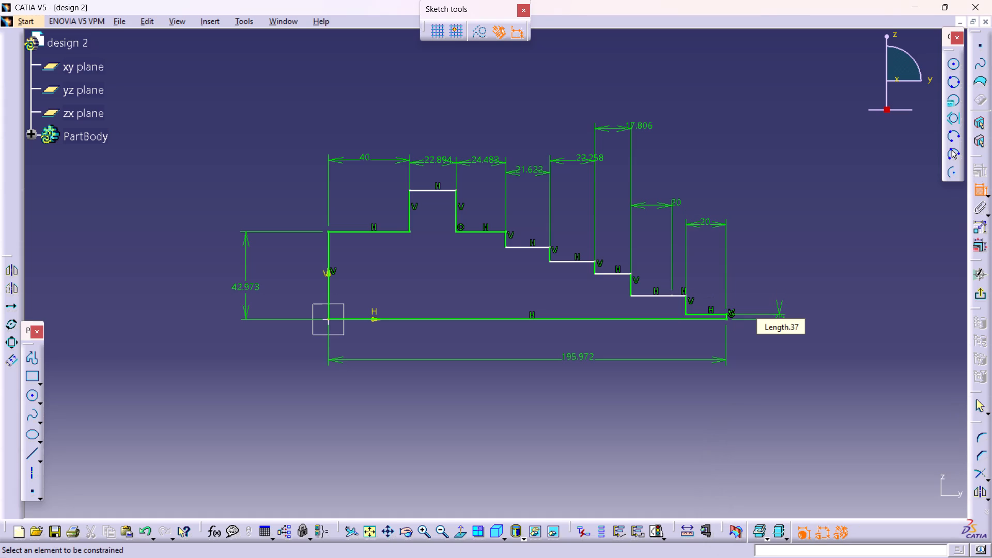
# Dimension the heights of the two lowest risers between the steps, placing the dimensions beyond the profile's far end.
pyautogui.doubleClick(984, 192)
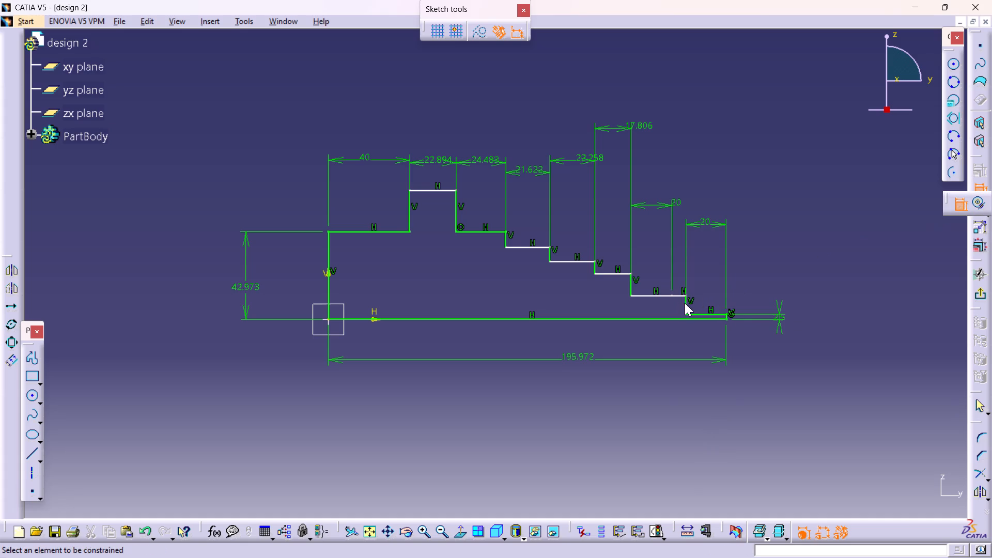
pyautogui.click(914, 252)
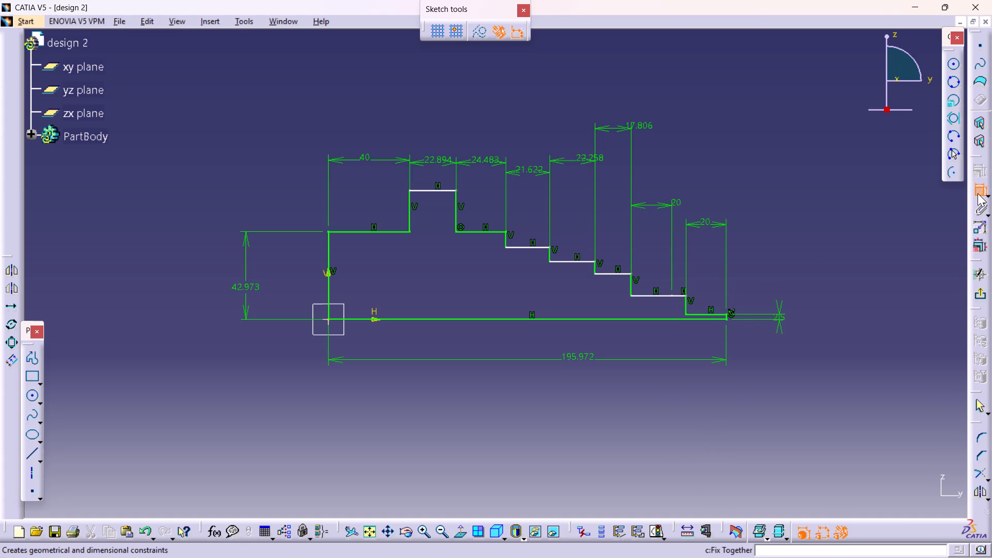
pyautogui.click(688, 299)
pyautogui.click(836, 298)
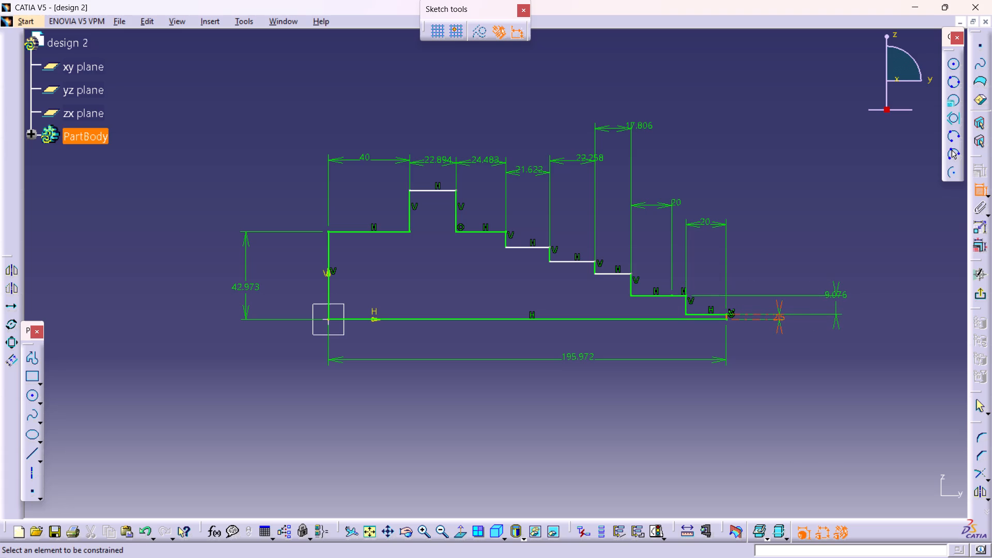
pyautogui.click(630, 287)
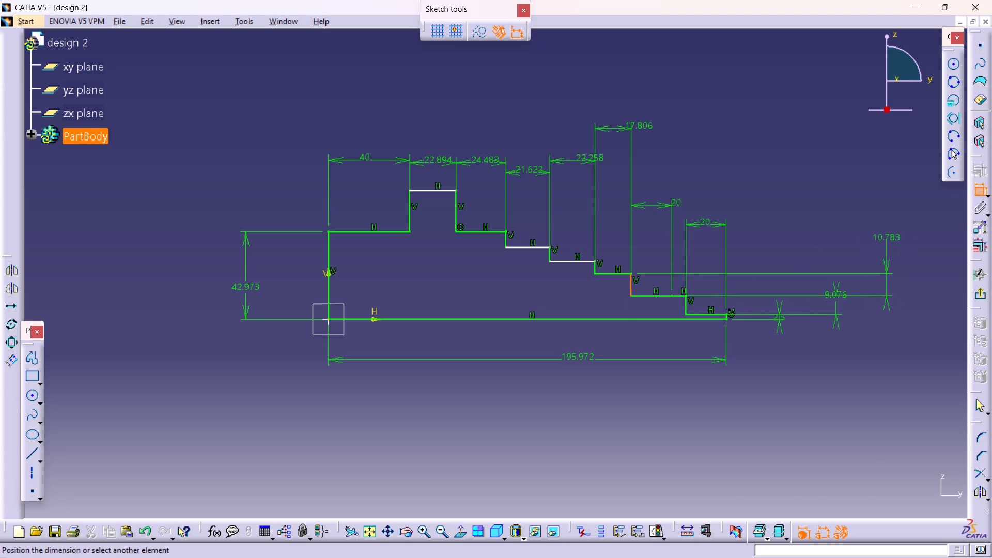
pyautogui.click(892, 238)
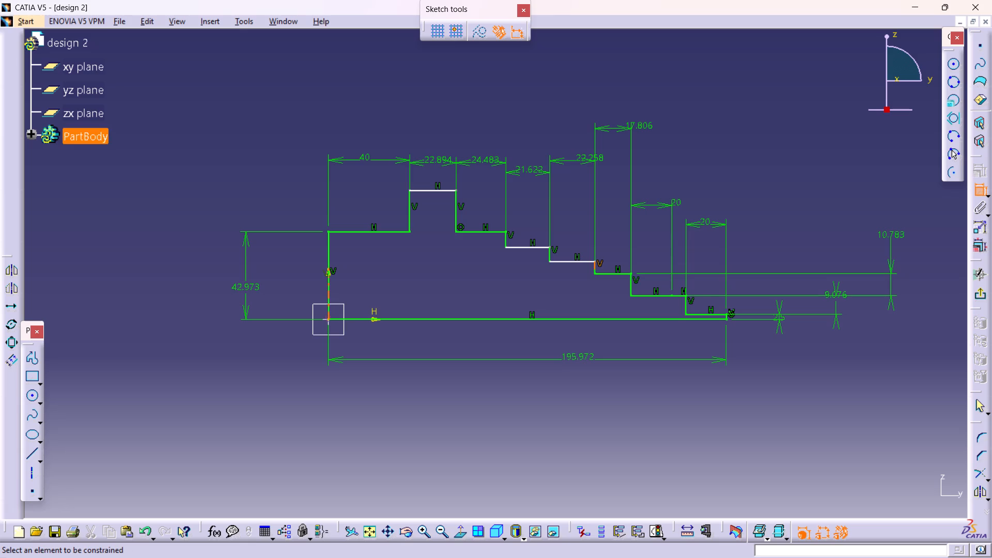
# Dimension the heights of the third and fourth risers from the profile's far end, placing the dimensions beyond that end.
pyautogui.click(593, 266)
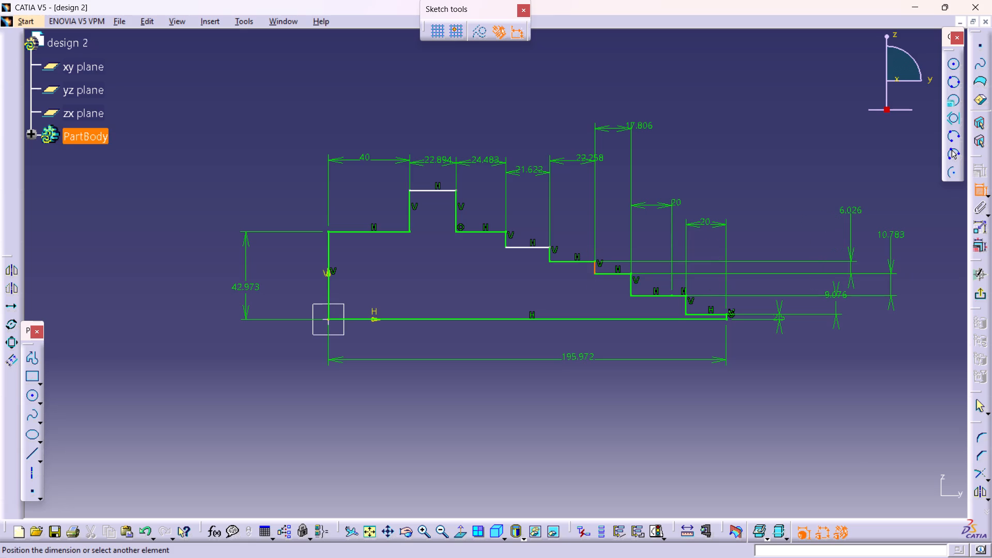
pyautogui.click(854, 213)
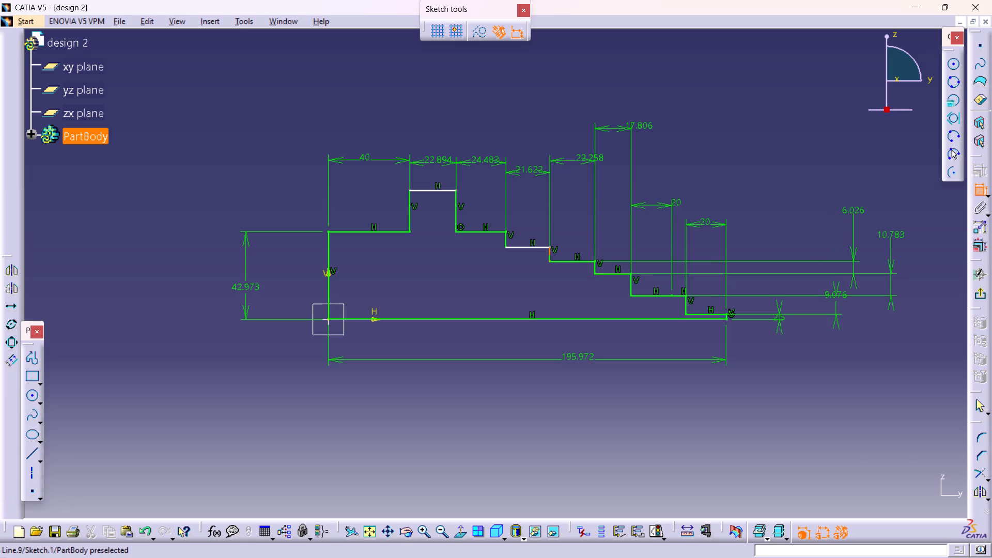
pyautogui.click(550, 253)
pyautogui.click(750, 228)
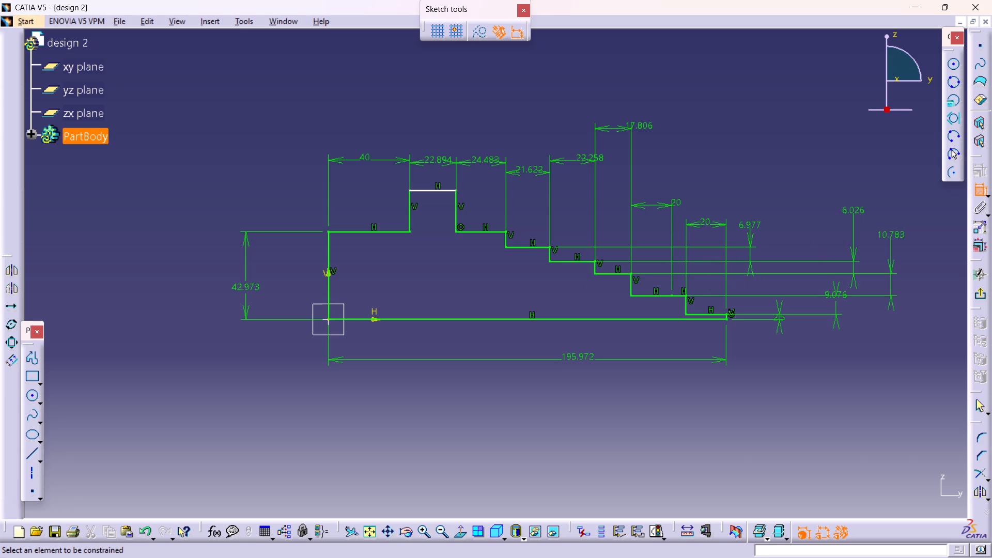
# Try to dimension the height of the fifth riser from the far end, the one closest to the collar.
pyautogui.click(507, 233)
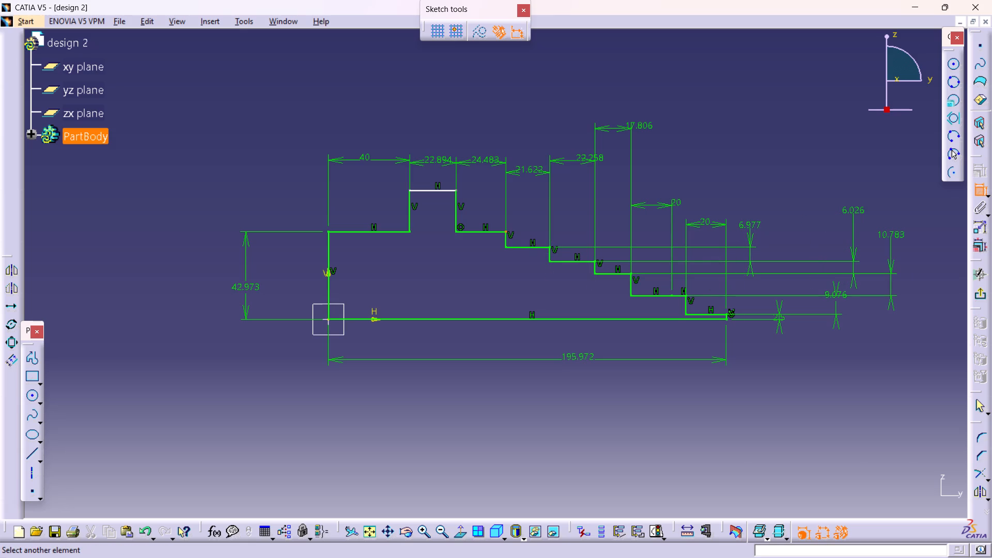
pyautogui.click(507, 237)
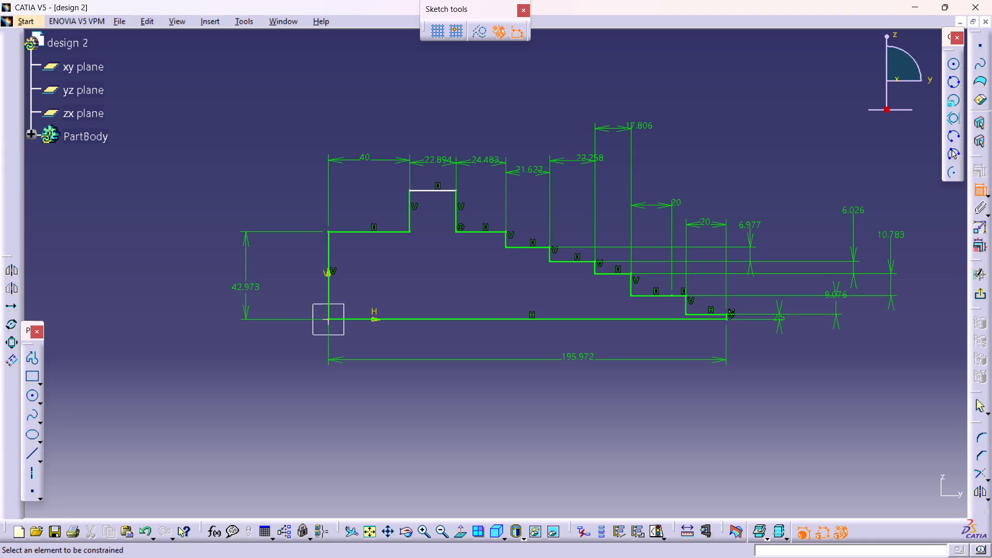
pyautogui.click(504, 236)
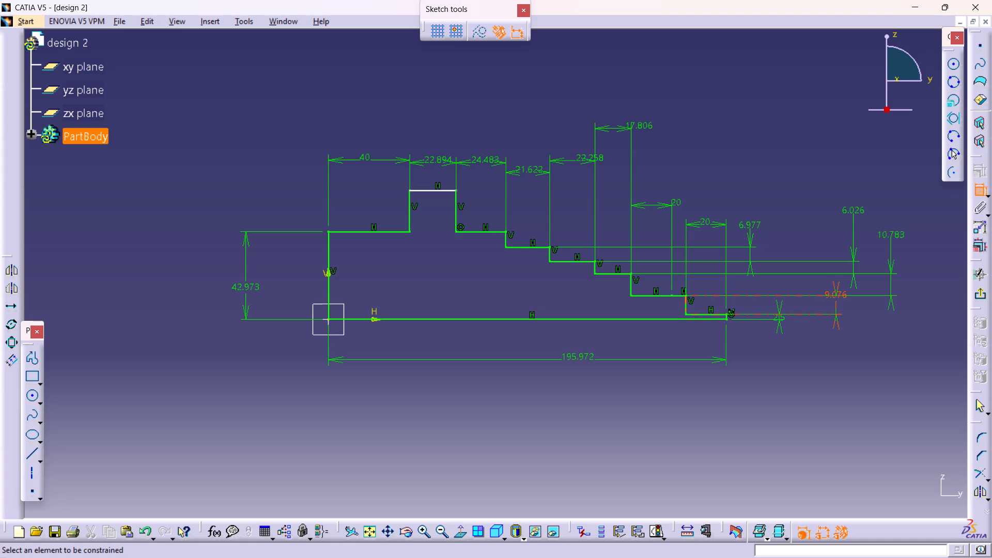
# Set the lowest riser's height to 5 mm and the second-lowest riser's height to 10 mm.
pyautogui.doubleClick(835, 300)
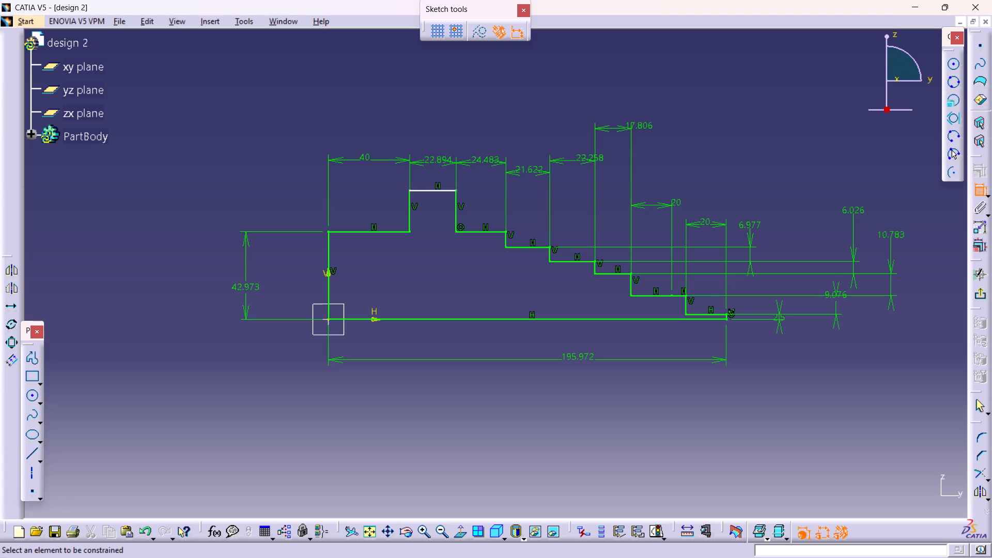
pyautogui.doubleClick(837, 290)
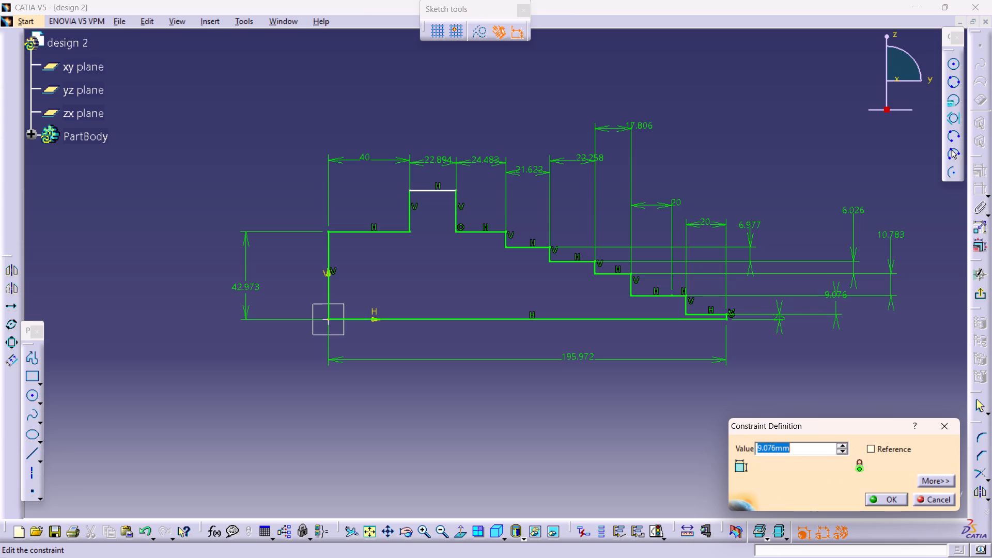
pyautogui.press('5')
pyautogui.press('Return')
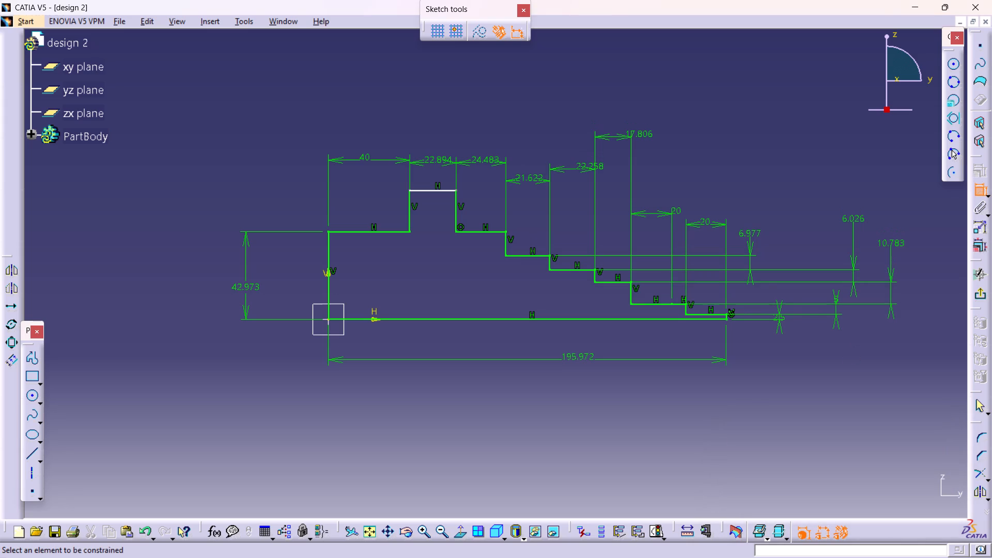
pyautogui.doubleClick(899, 241)
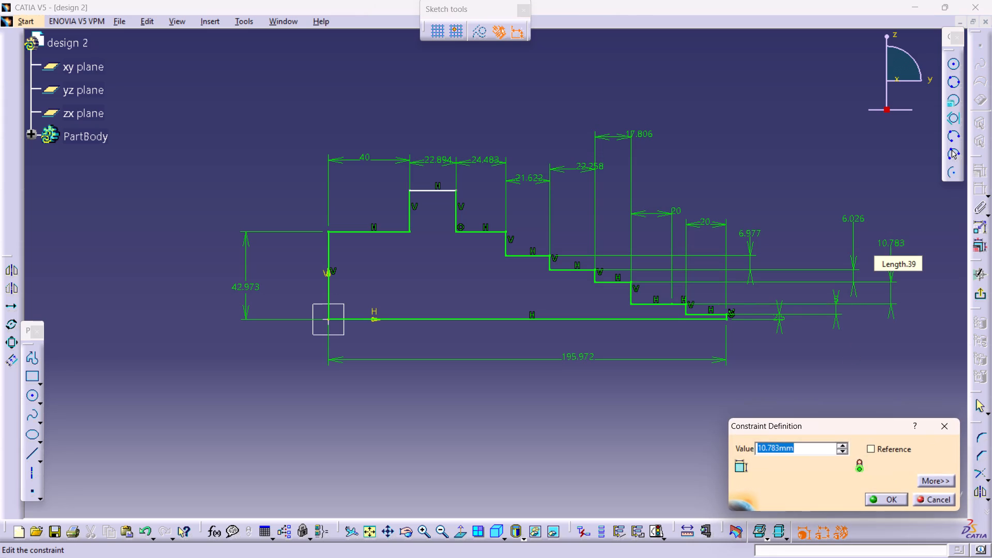
pyautogui.write('10')
pyautogui.press('Return')
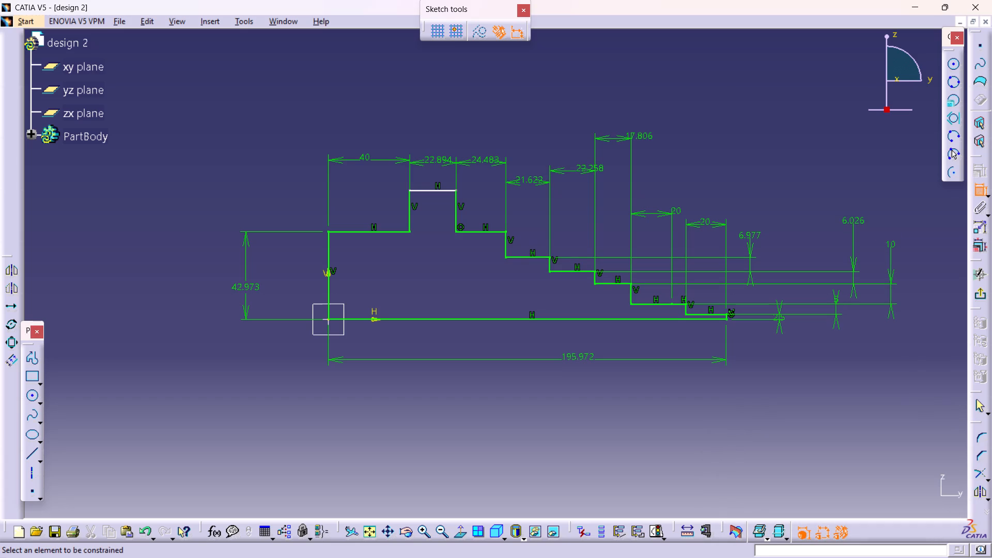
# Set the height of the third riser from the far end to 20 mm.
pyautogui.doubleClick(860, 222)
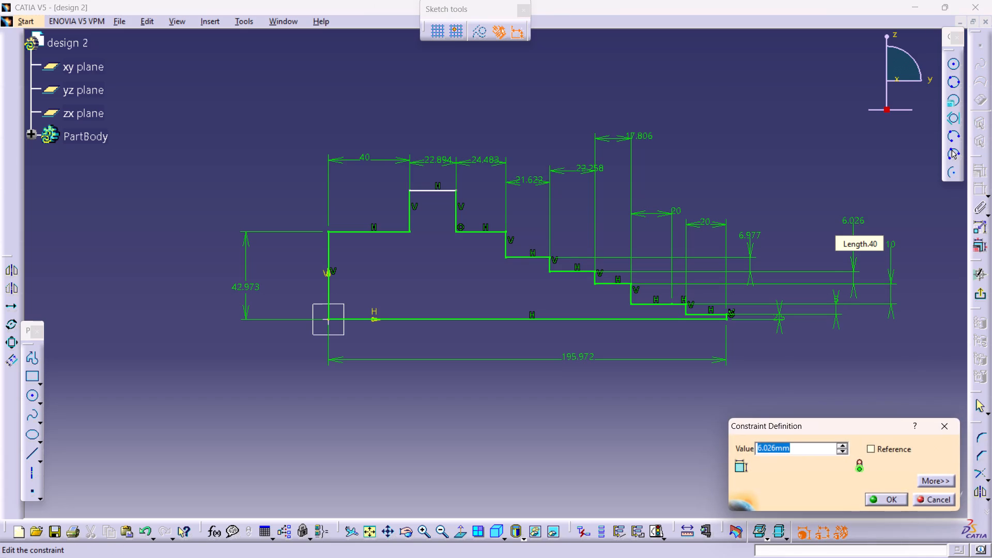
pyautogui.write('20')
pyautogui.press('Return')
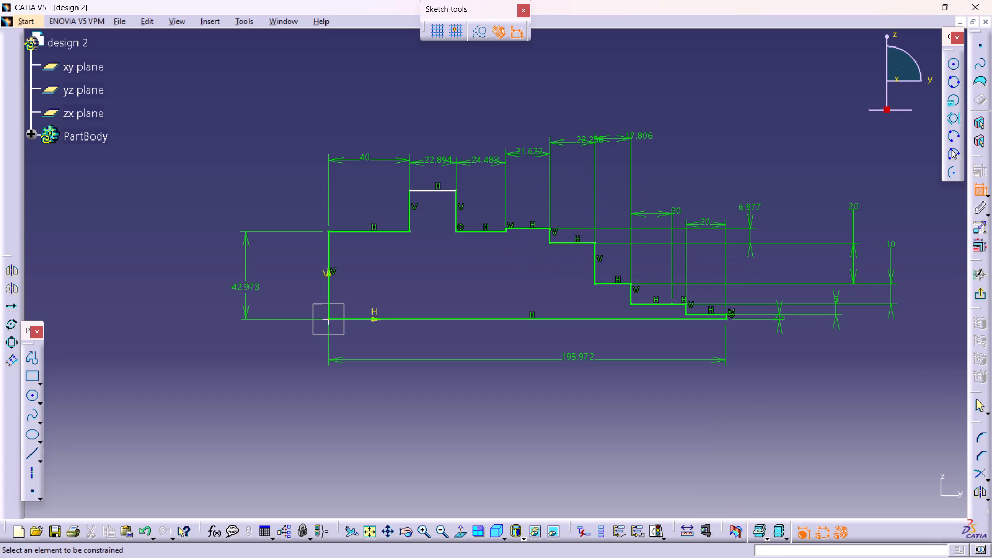
# Set the height of the third riser from the far end to 15 mm.
pyautogui.click(853, 206)
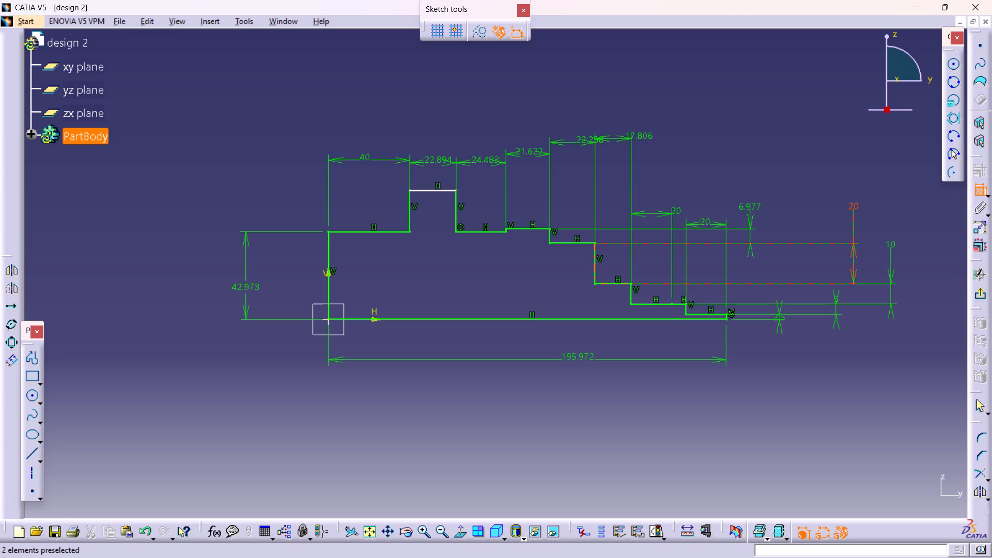
pyautogui.doubleClick(835, 298)
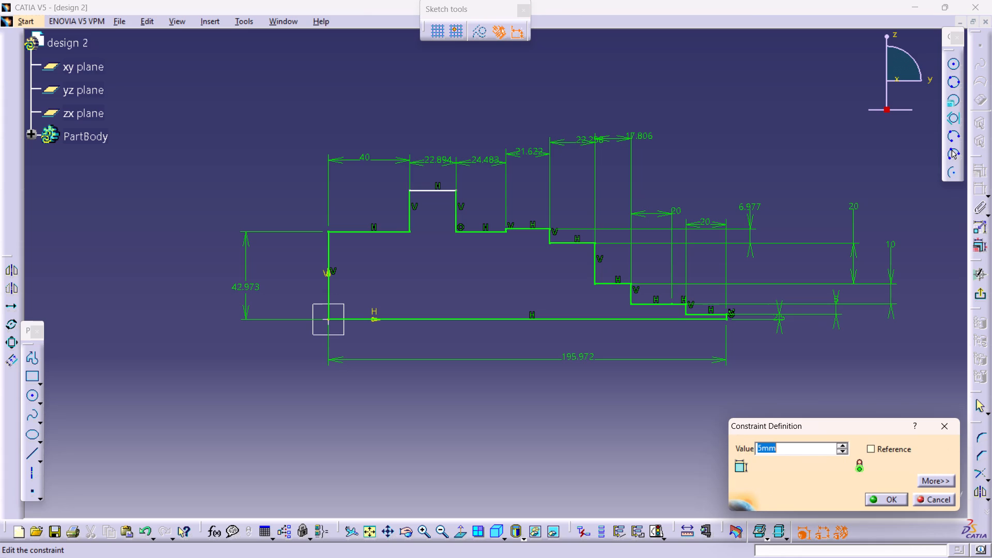
pyautogui.doubleClick(850, 200)
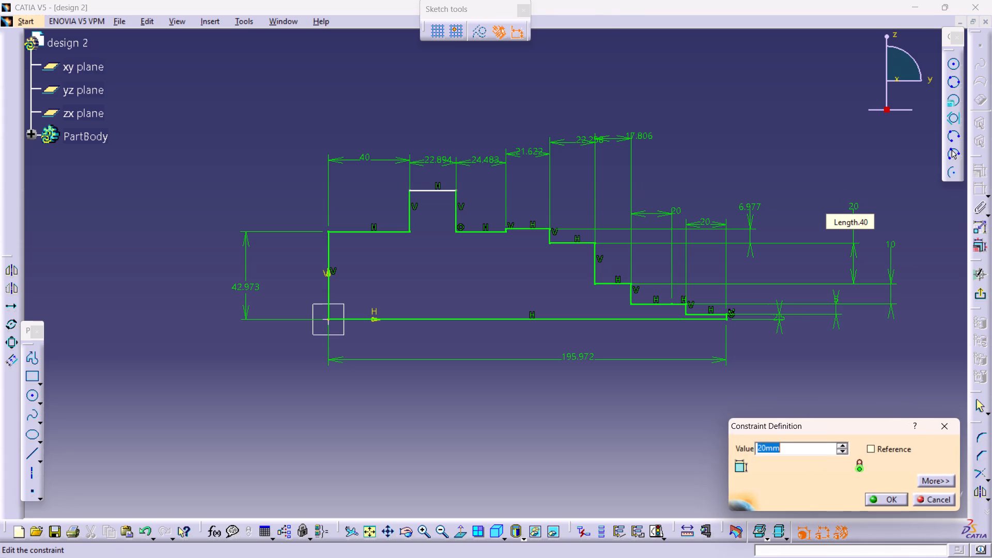
pyautogui.write('15')
pyautogui.press('Return')
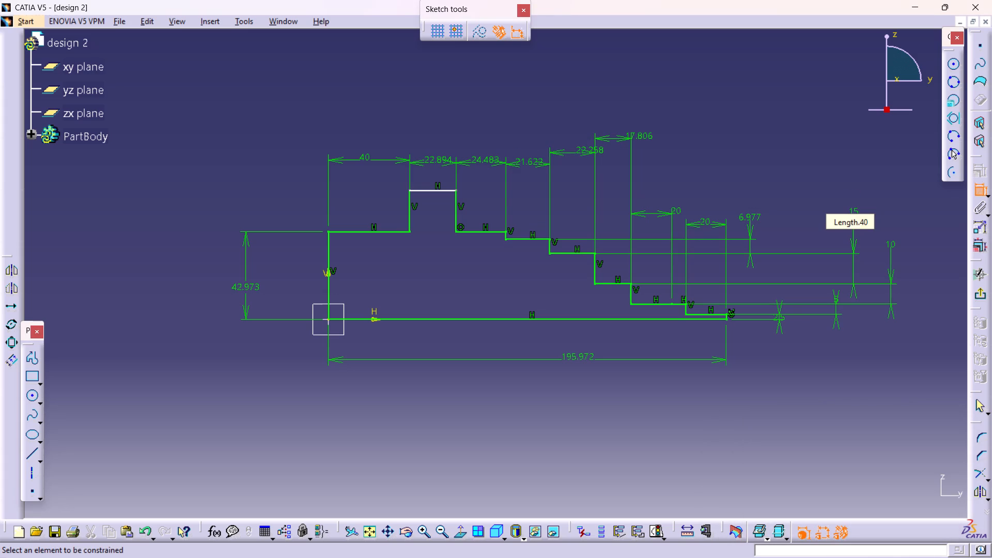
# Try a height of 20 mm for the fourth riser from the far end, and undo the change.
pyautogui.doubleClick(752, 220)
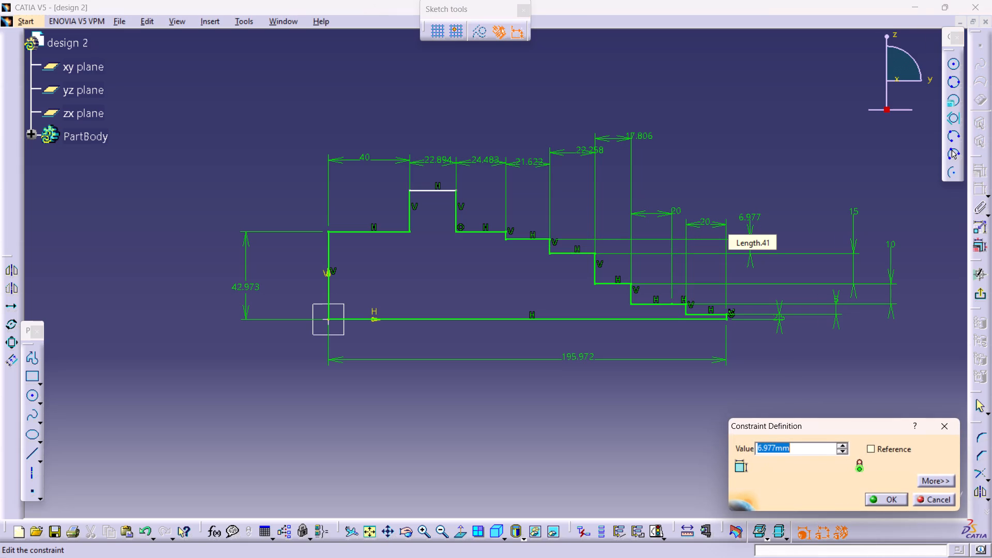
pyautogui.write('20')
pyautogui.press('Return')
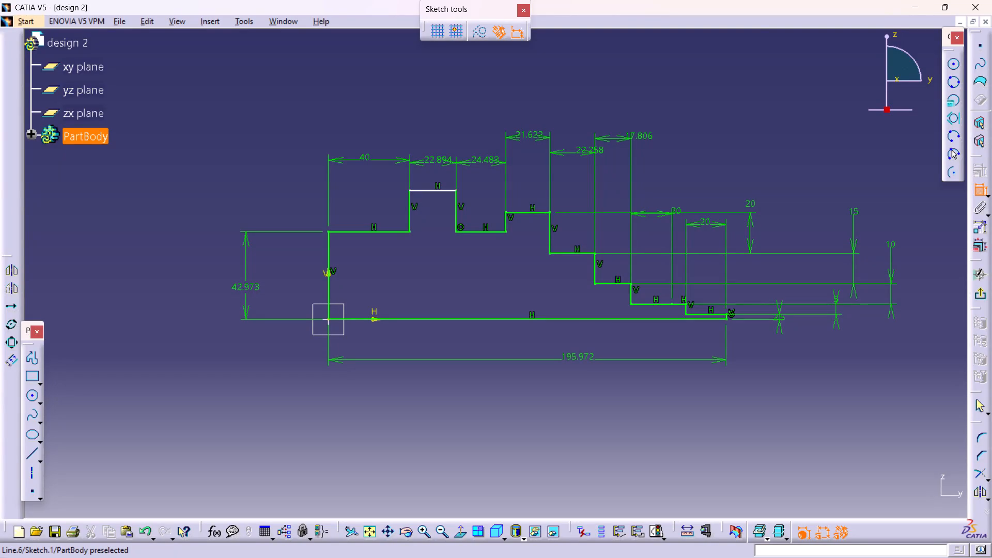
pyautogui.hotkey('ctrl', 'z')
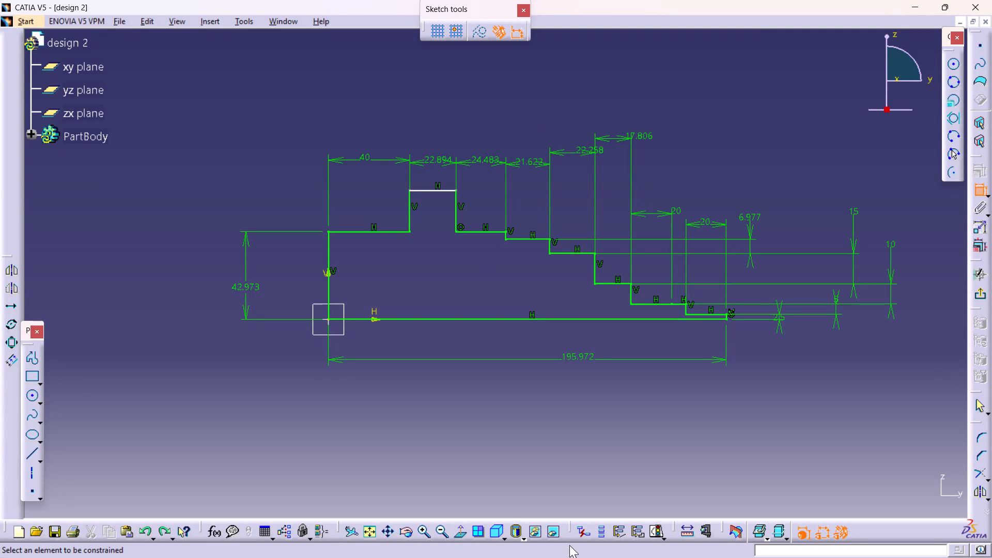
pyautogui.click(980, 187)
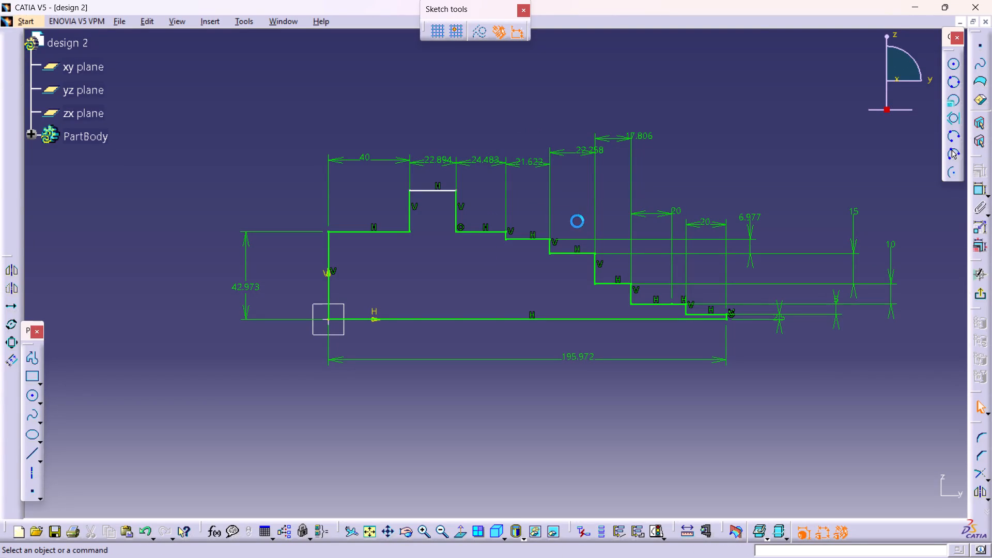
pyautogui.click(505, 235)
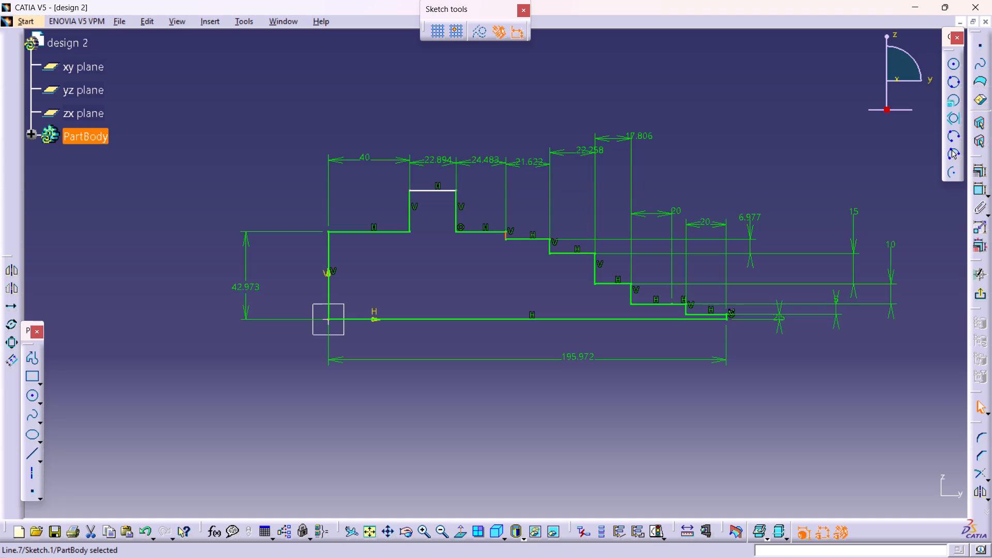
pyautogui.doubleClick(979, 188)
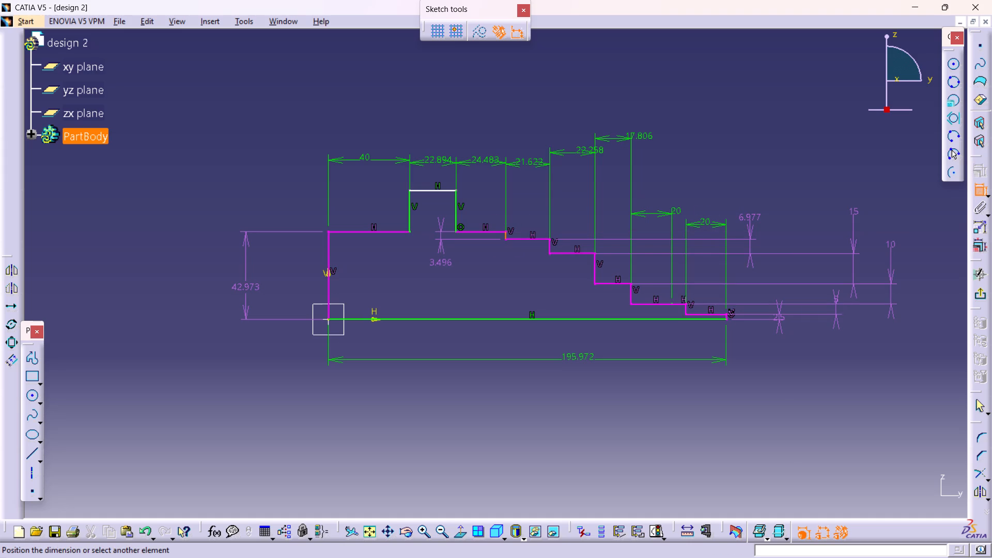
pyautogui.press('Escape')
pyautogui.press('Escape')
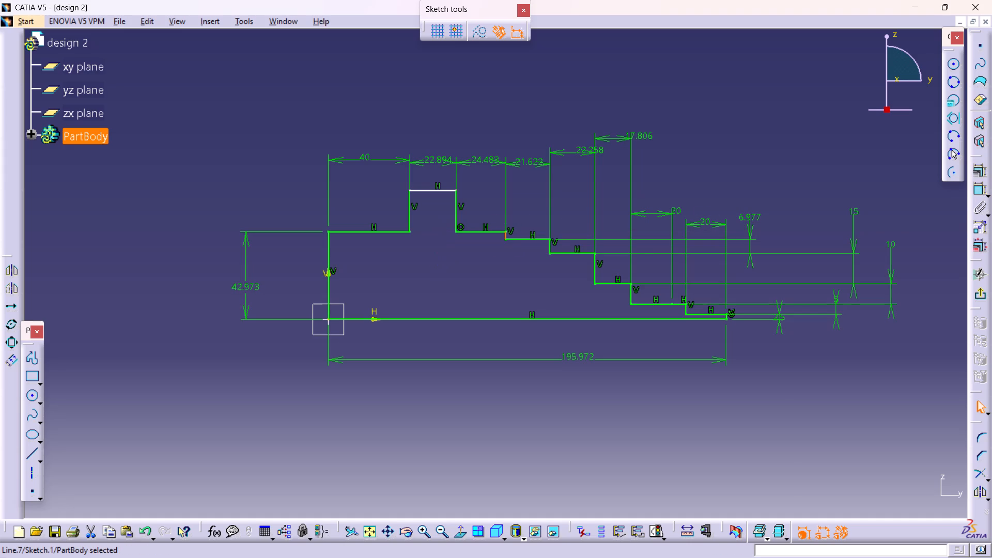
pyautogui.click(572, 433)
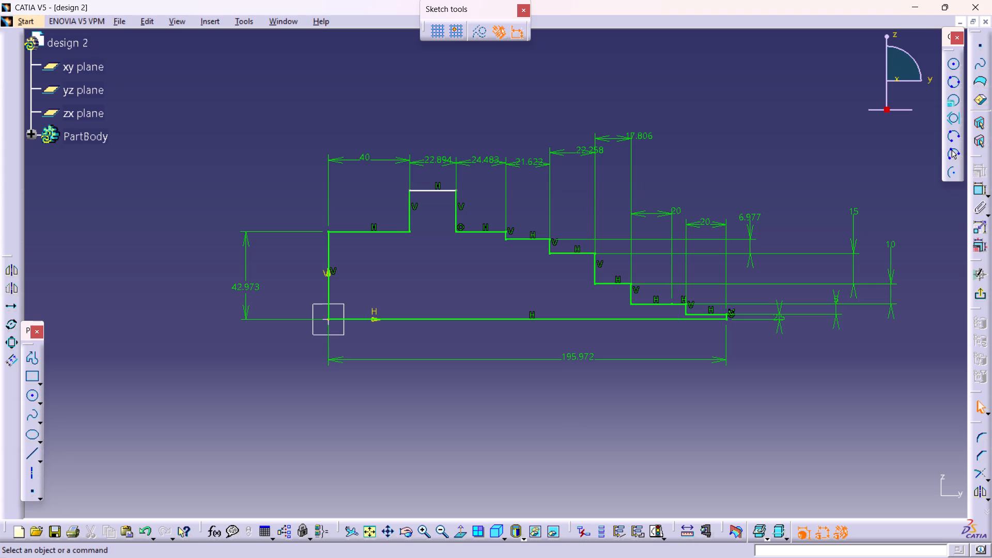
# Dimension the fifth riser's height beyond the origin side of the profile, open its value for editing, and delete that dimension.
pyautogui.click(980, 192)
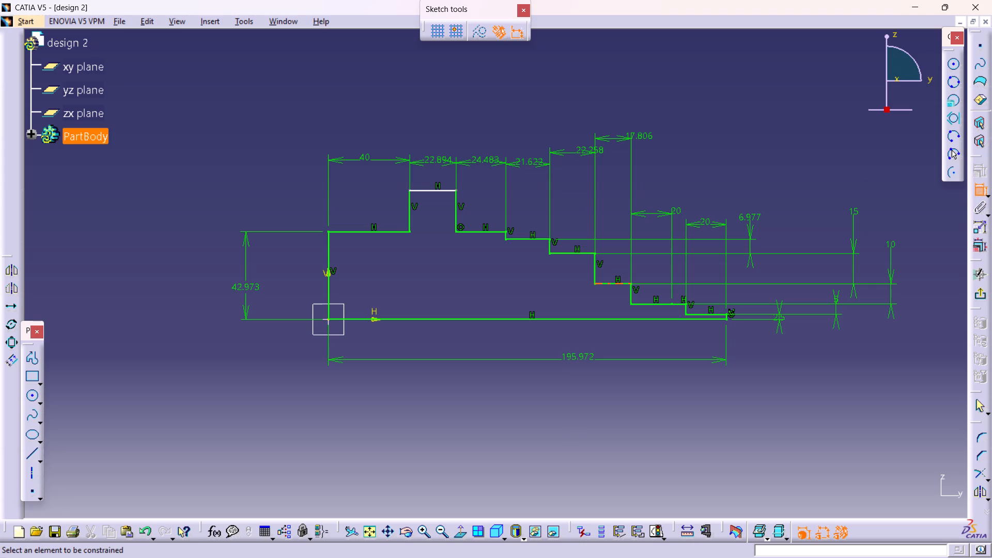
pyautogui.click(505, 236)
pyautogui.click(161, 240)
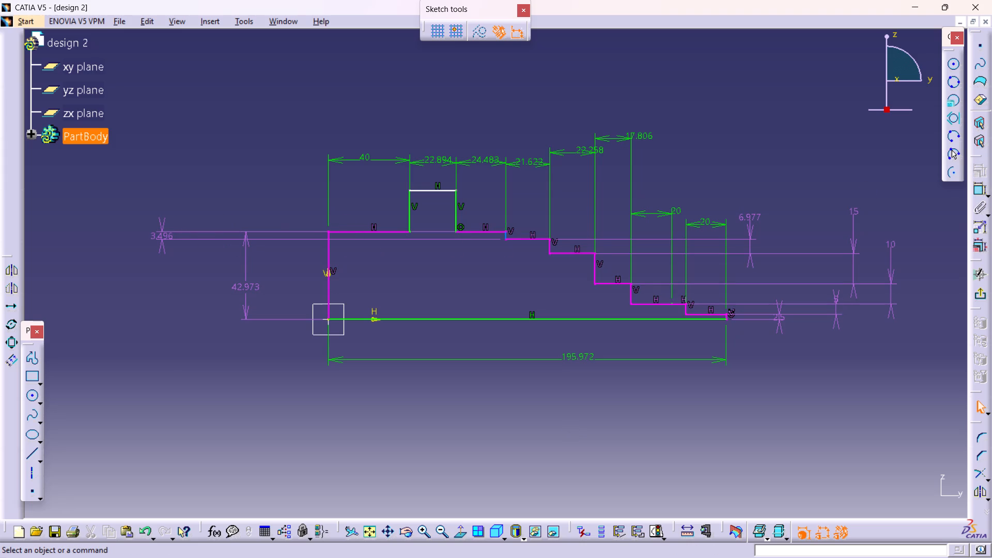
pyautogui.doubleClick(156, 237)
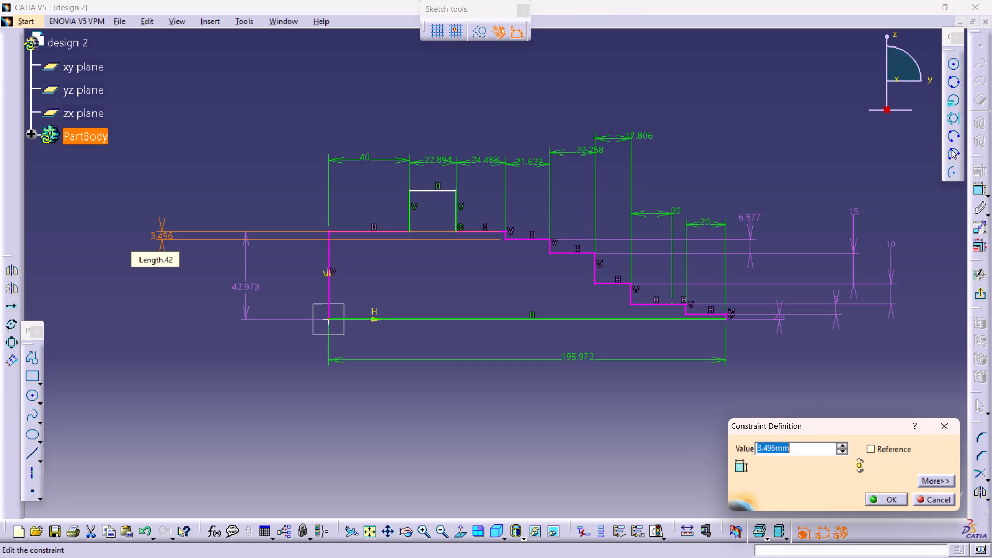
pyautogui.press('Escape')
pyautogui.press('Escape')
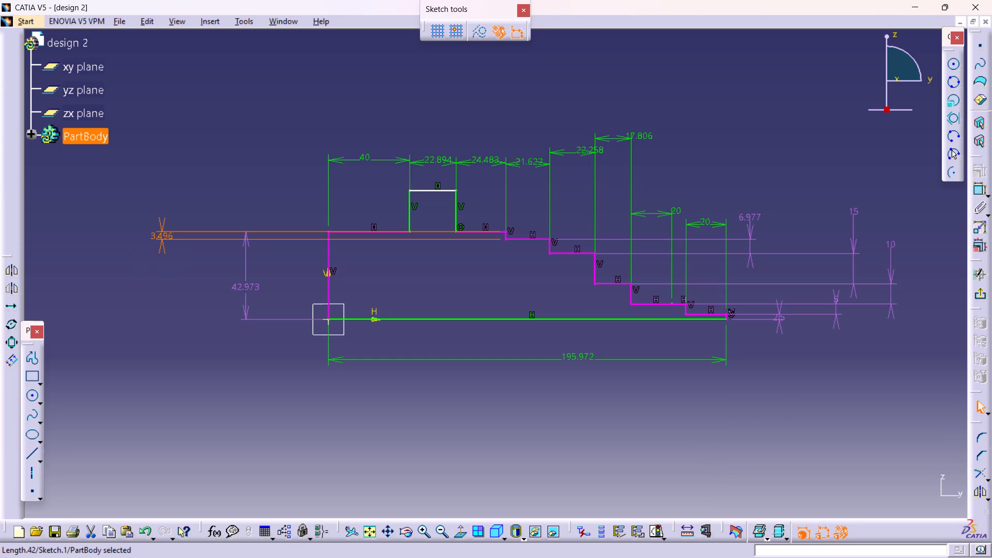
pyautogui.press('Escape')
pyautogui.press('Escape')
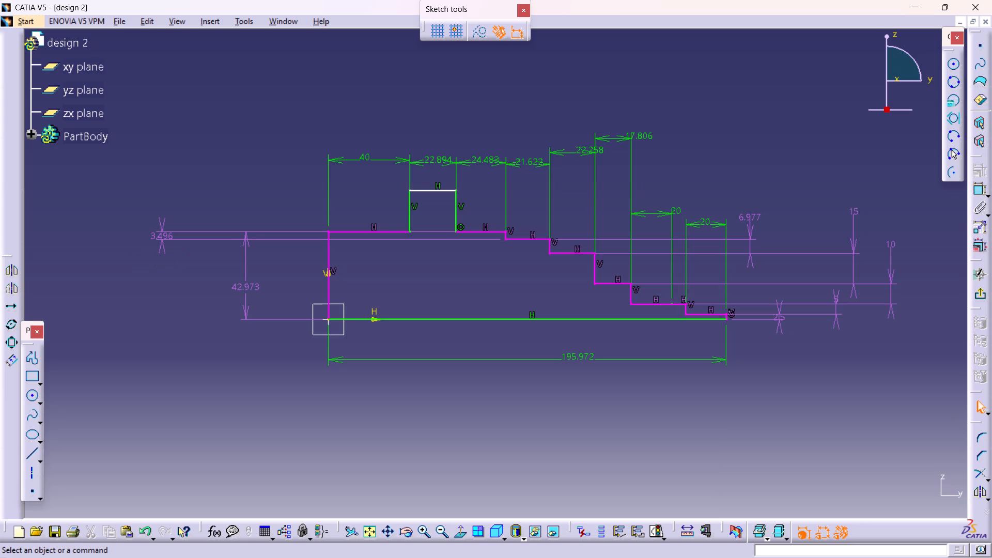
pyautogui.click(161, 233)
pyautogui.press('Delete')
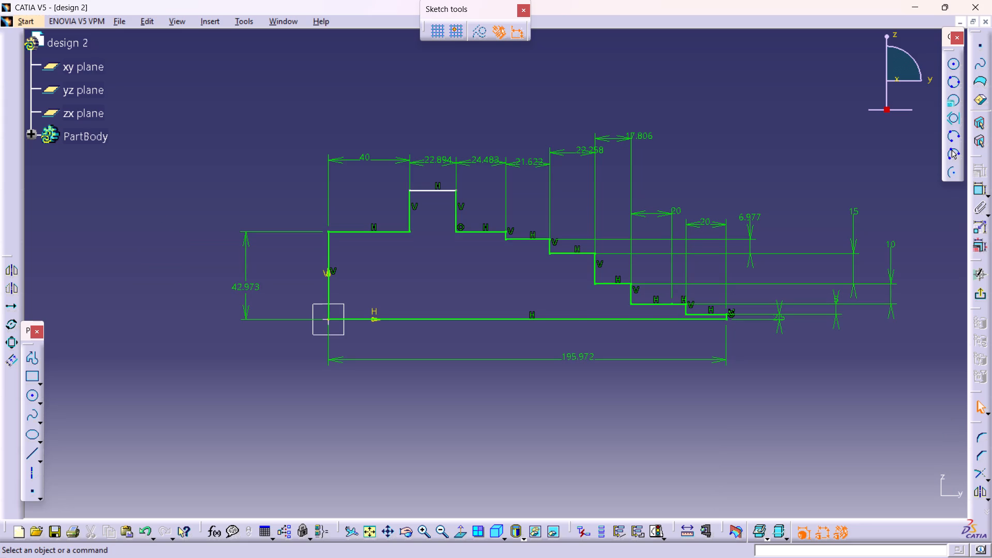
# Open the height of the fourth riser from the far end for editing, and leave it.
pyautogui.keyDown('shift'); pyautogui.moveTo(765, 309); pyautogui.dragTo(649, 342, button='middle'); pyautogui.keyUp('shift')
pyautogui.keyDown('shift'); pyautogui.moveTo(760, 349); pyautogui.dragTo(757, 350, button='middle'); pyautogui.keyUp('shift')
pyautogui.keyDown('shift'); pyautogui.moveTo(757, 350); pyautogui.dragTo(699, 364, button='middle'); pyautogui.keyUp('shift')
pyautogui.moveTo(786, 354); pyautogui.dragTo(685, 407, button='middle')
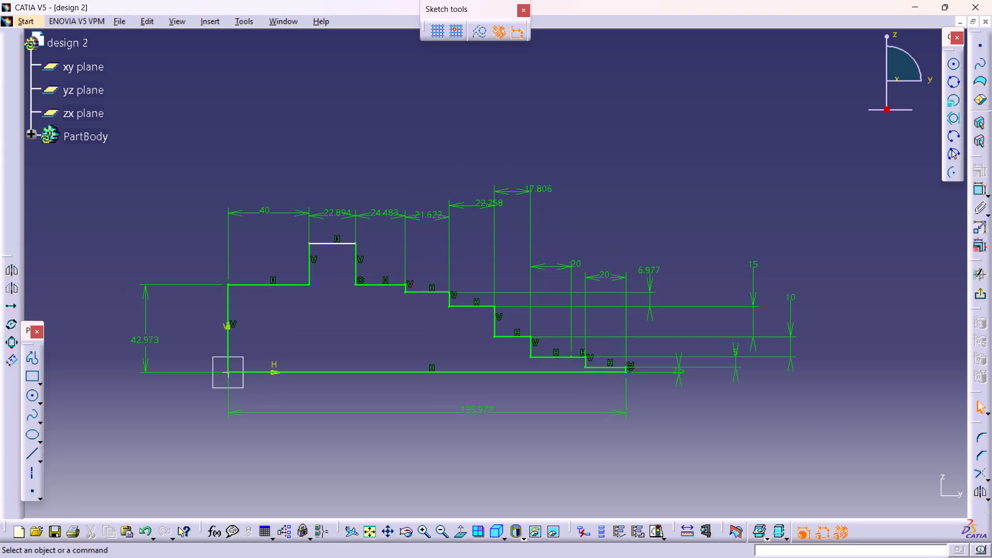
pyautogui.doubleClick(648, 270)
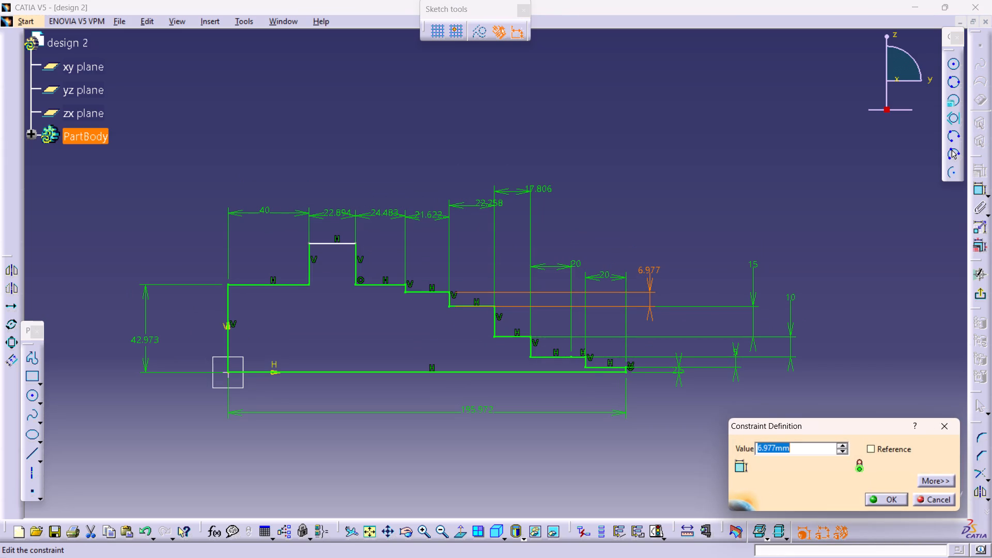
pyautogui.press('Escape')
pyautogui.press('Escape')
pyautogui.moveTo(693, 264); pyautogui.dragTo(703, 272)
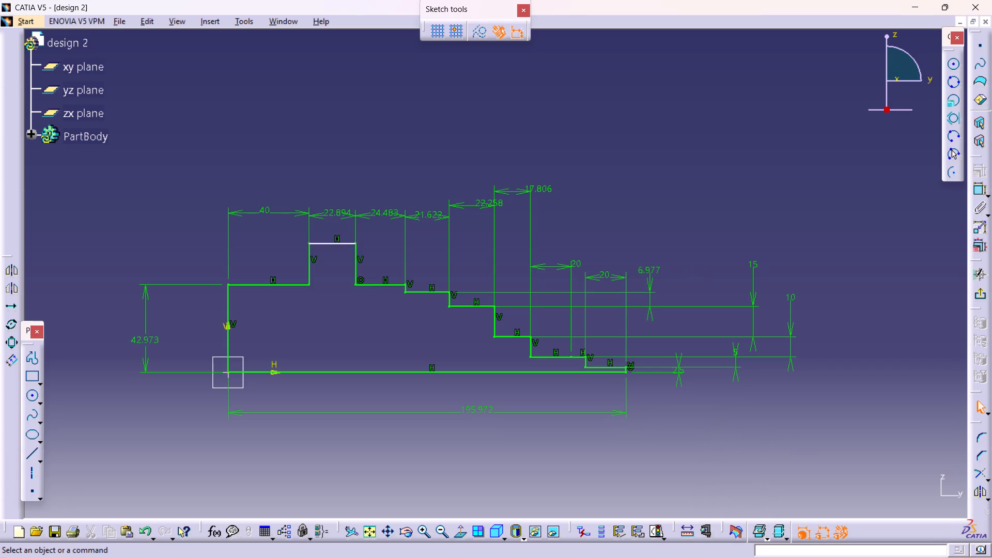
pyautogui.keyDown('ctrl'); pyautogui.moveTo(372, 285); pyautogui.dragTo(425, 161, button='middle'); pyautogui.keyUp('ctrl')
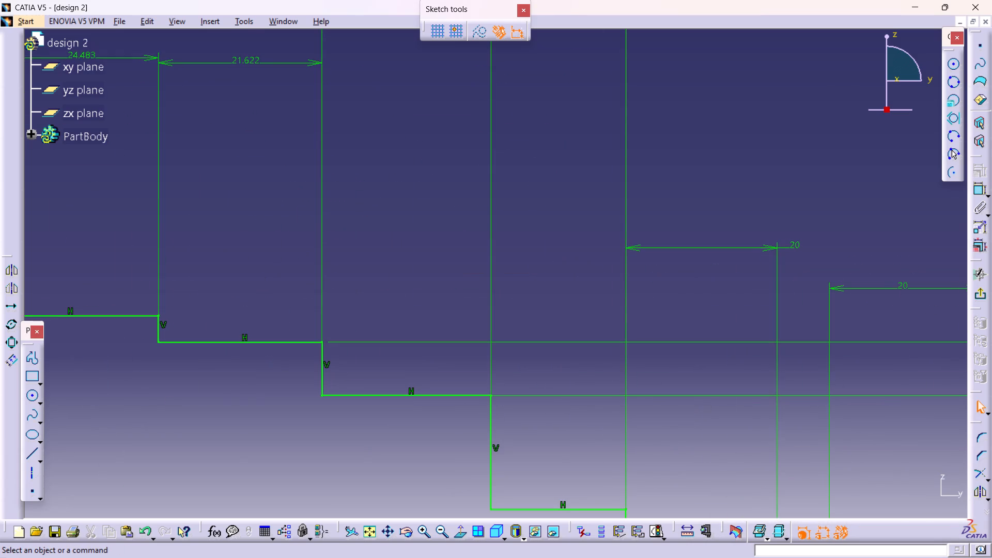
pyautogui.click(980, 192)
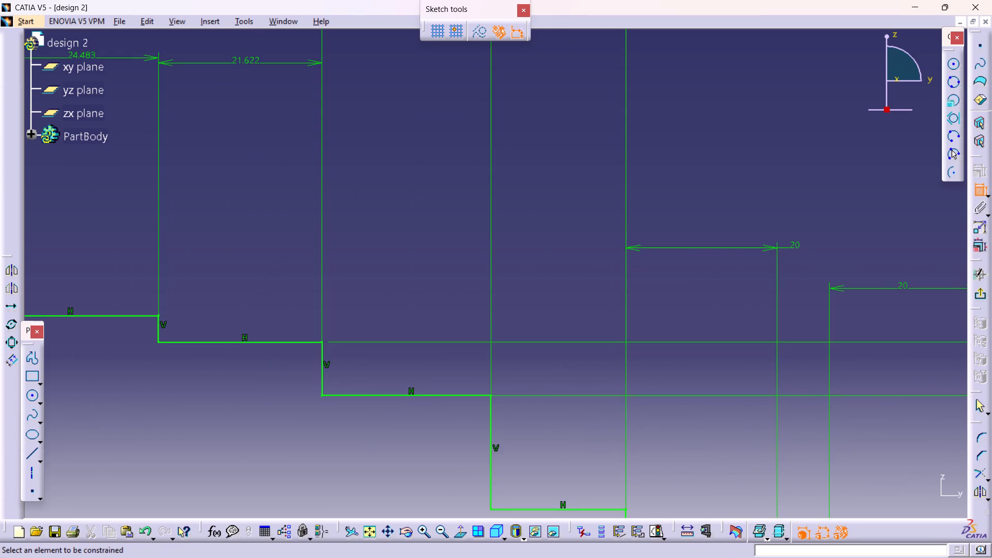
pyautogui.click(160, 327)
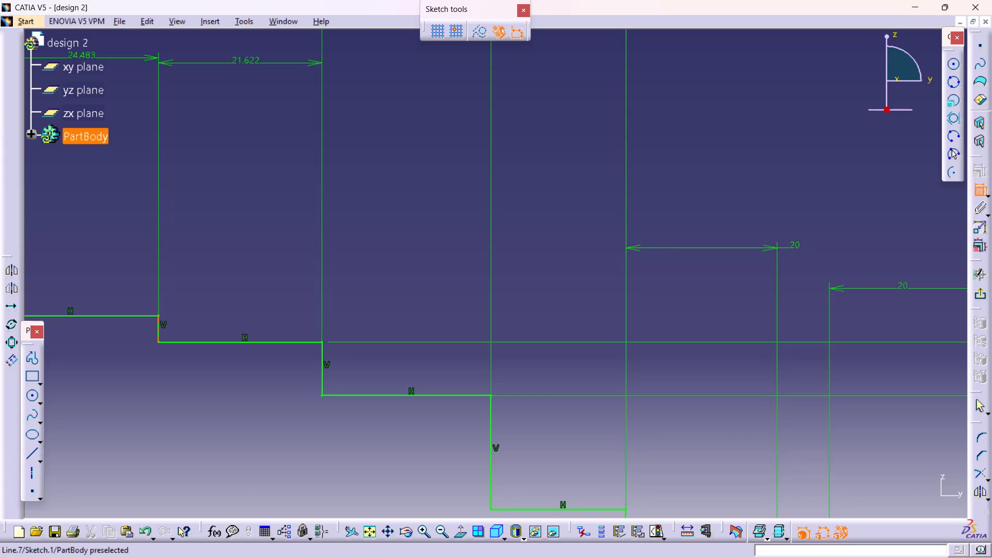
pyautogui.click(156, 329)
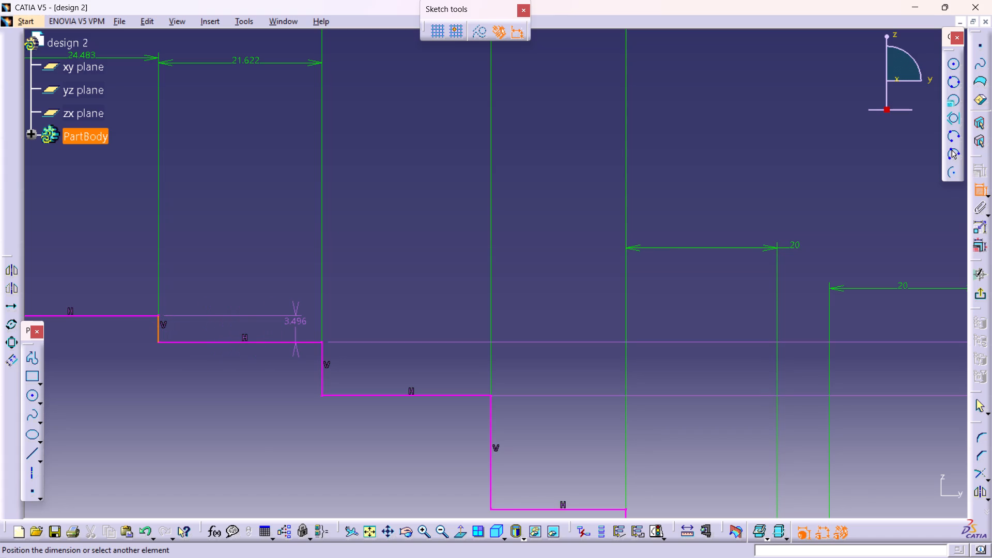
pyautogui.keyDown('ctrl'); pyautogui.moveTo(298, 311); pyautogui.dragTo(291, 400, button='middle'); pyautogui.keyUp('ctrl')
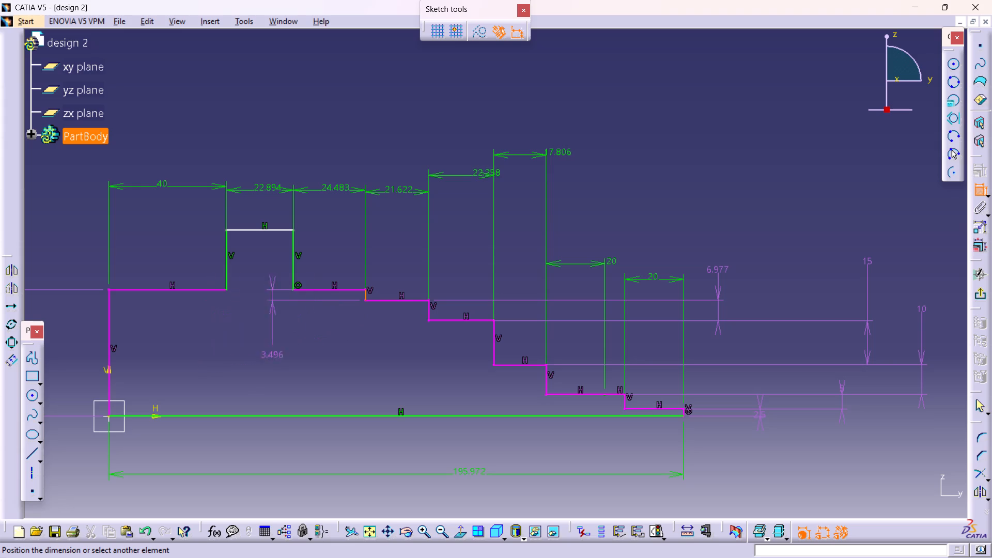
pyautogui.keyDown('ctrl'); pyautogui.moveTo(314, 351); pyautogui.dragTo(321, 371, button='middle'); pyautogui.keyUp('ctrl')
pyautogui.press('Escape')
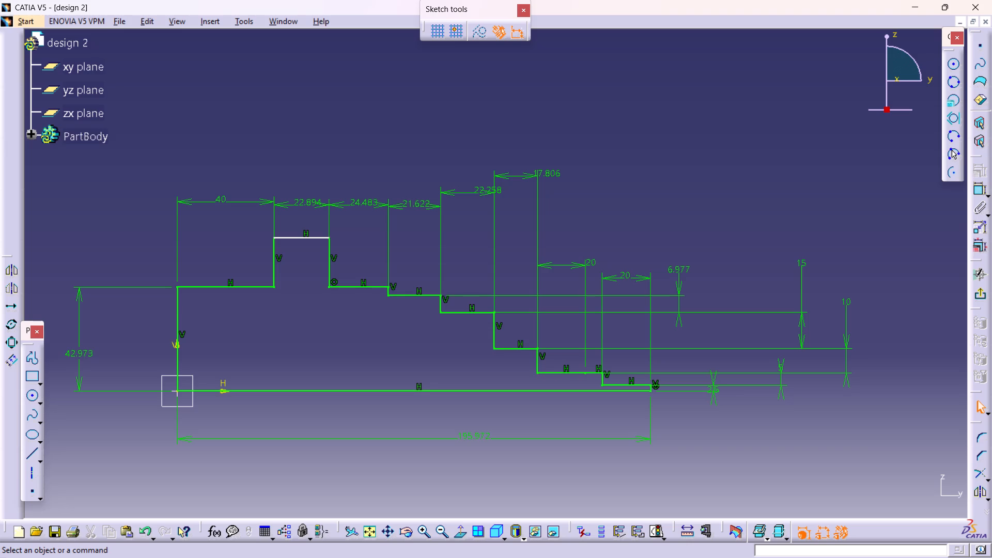
# Set the widths of the four treads nearest the collar, on its far-end side, to 20 mm each.
pyautogui.doubleClick(543, 168)
pyautogui.write('20')
pyautogui.press('Return')
pyautogui.doubleClick(462, 192)
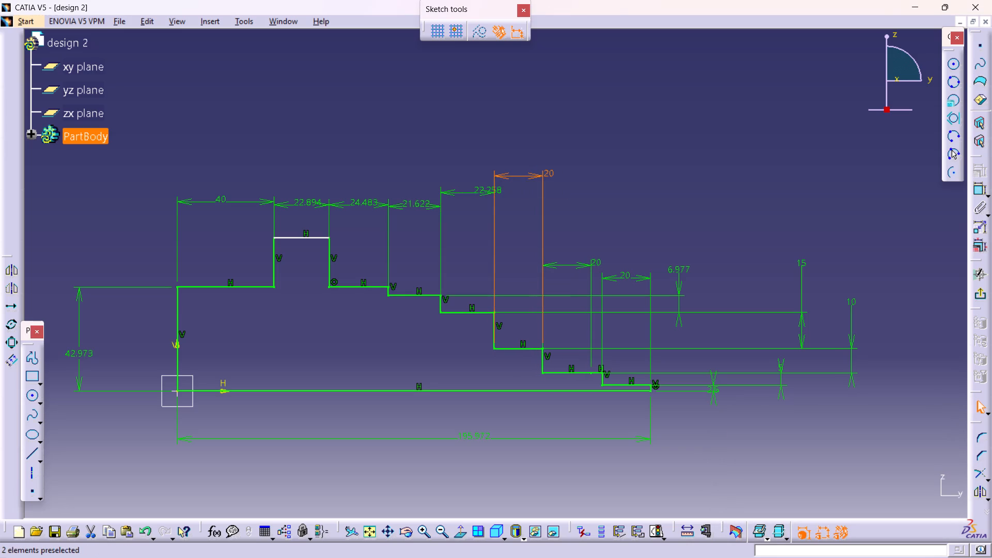
pyautogui.write('20')
pyautogui.press('Return')
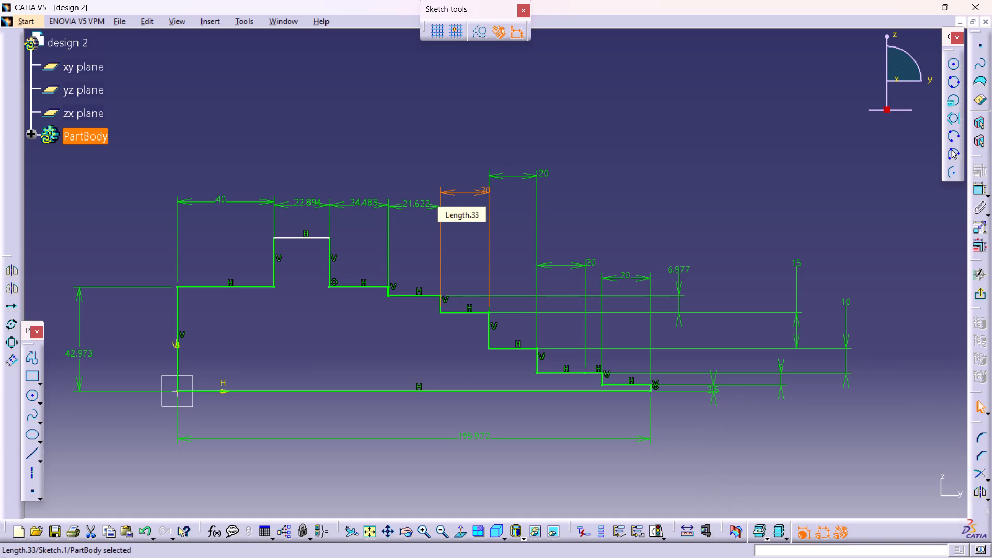
pyautogui.doubleClick(421, 203)
pyautogui.write('20')
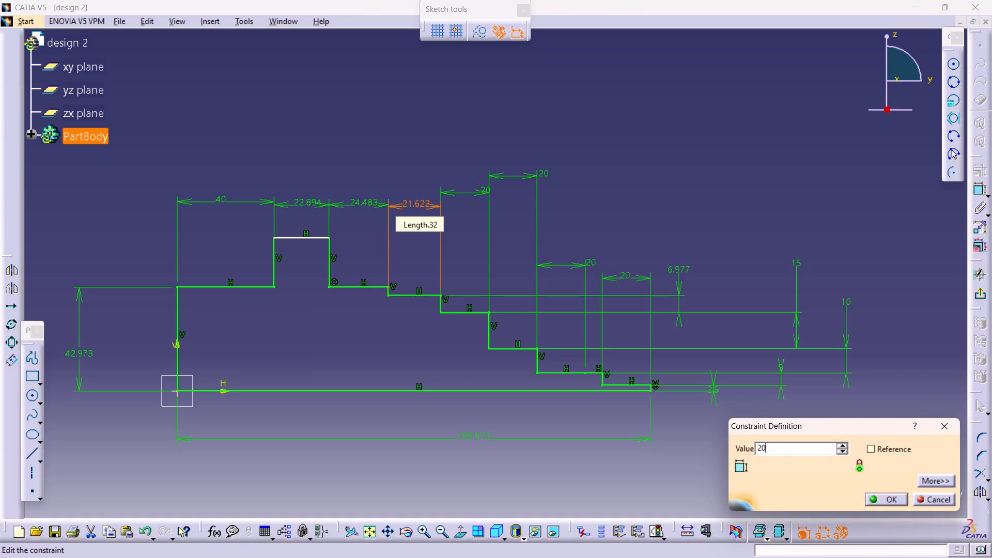
pyautogui.press('Return')
pyautogui.doubleClick(368, 198)
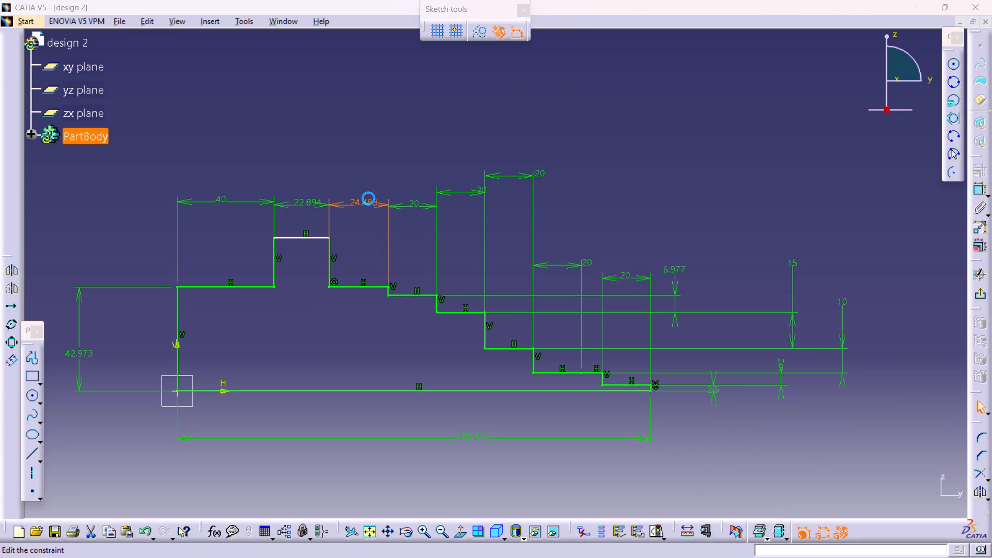
pyautogui.write('20')
pyautogui.press('Return')
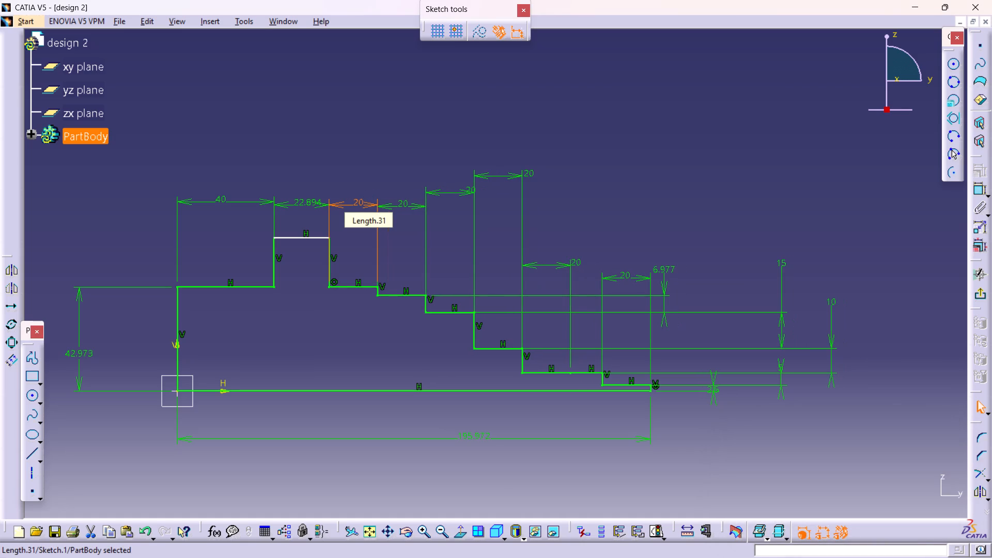
# Set the collar's width to 20 mm.
pyautogui.doubleClick(304, 204)
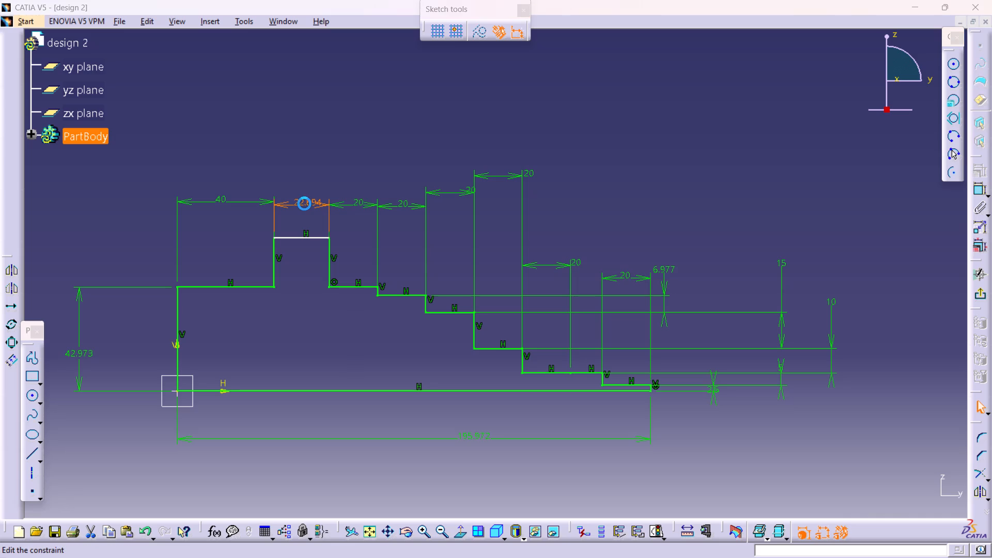
pyautogui.write('20')
pyautogui.press('Return')
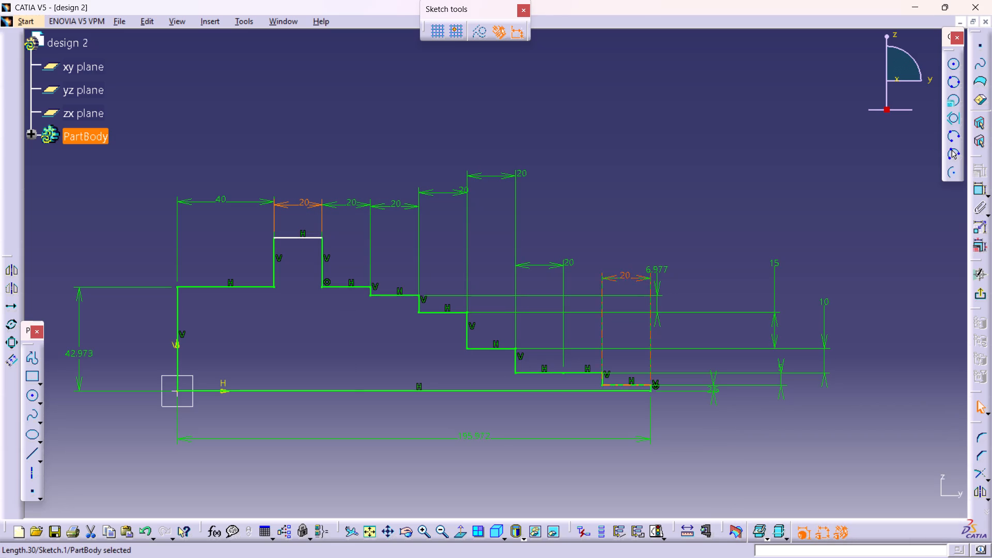
# Dimension the height of the collar's far-end side and set it to 20 mm.
pyautogui.click(979, 194)
pyautogui.click(979, 194)
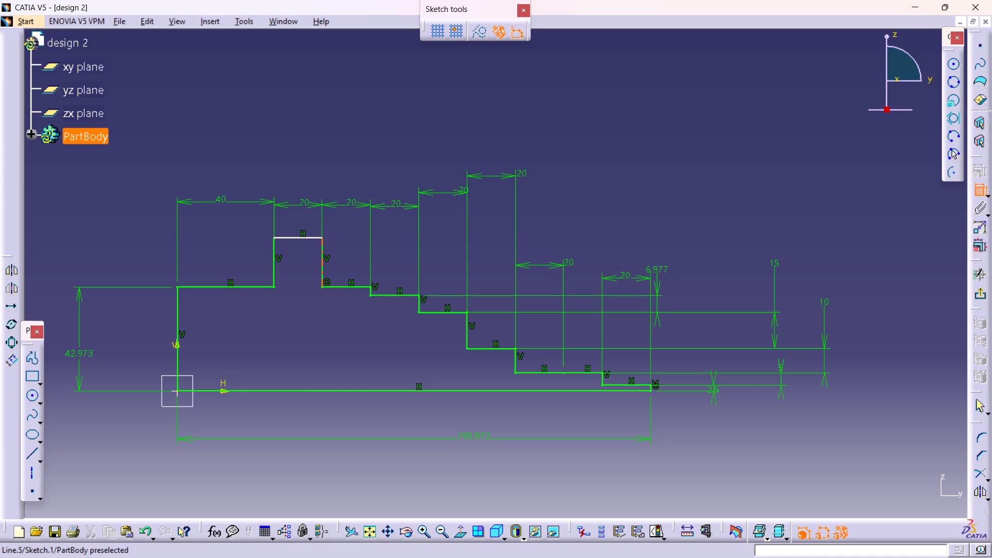
pyautogui.click(323, 265)
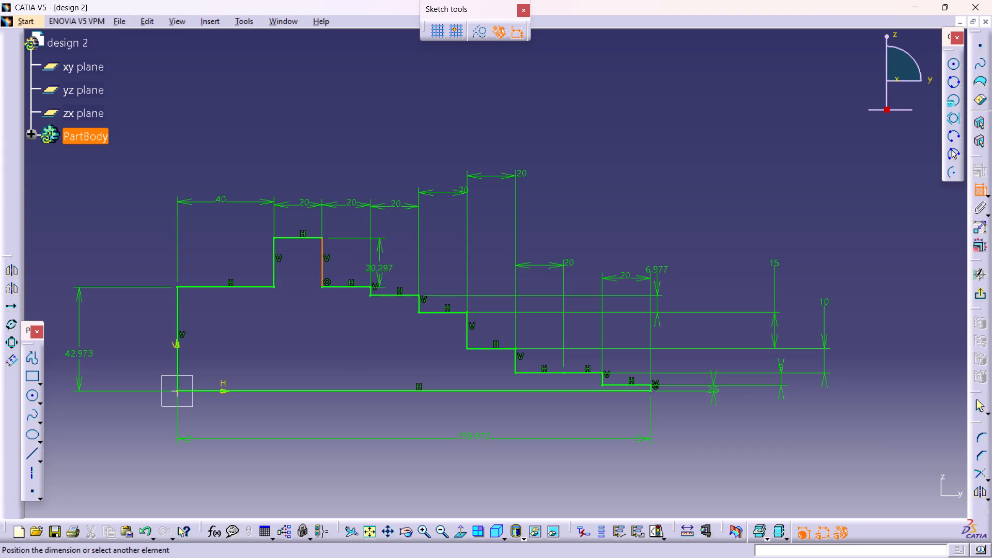
pyautogui.click(454, 262)
pyautogui.doubleClick(458, 259)
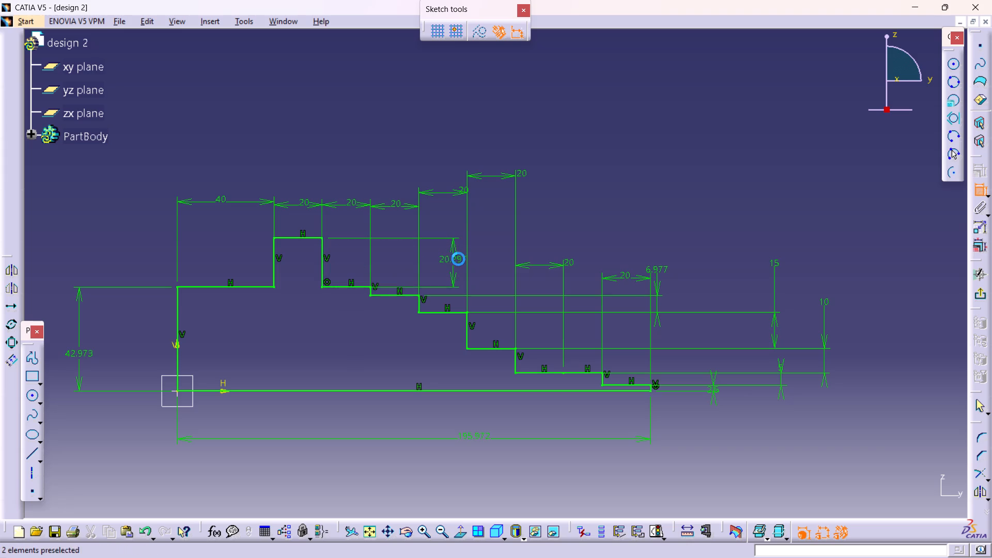
pyautogui.write('20')
pyautogui.press('Return')
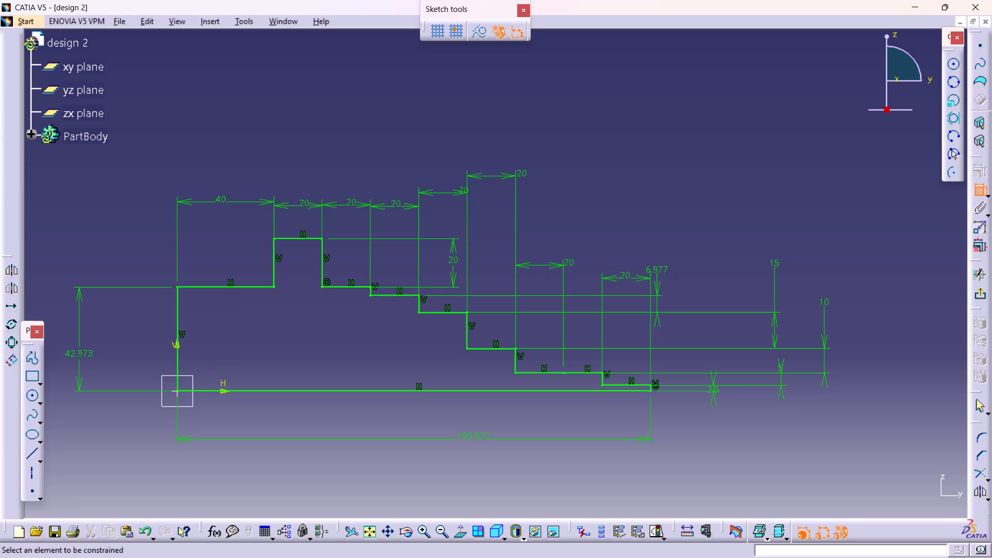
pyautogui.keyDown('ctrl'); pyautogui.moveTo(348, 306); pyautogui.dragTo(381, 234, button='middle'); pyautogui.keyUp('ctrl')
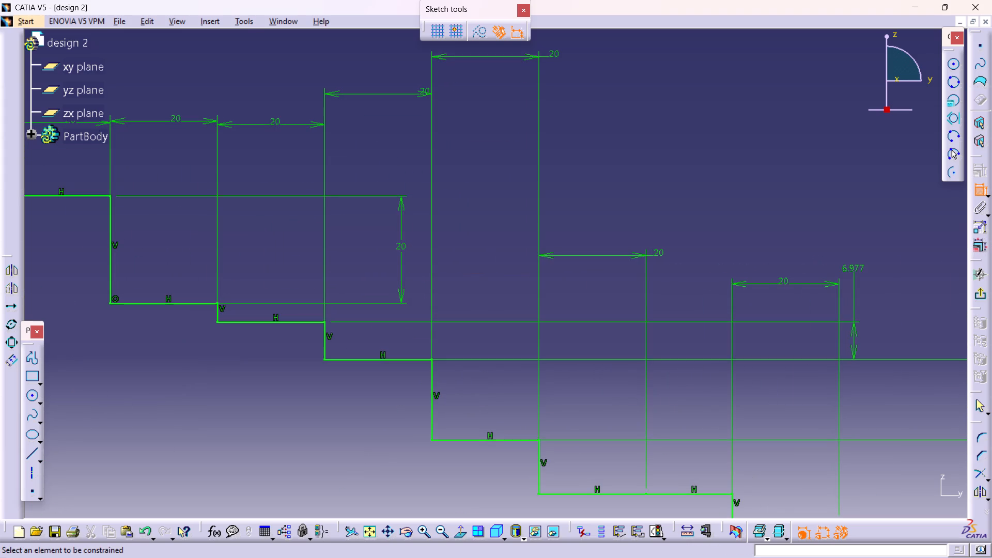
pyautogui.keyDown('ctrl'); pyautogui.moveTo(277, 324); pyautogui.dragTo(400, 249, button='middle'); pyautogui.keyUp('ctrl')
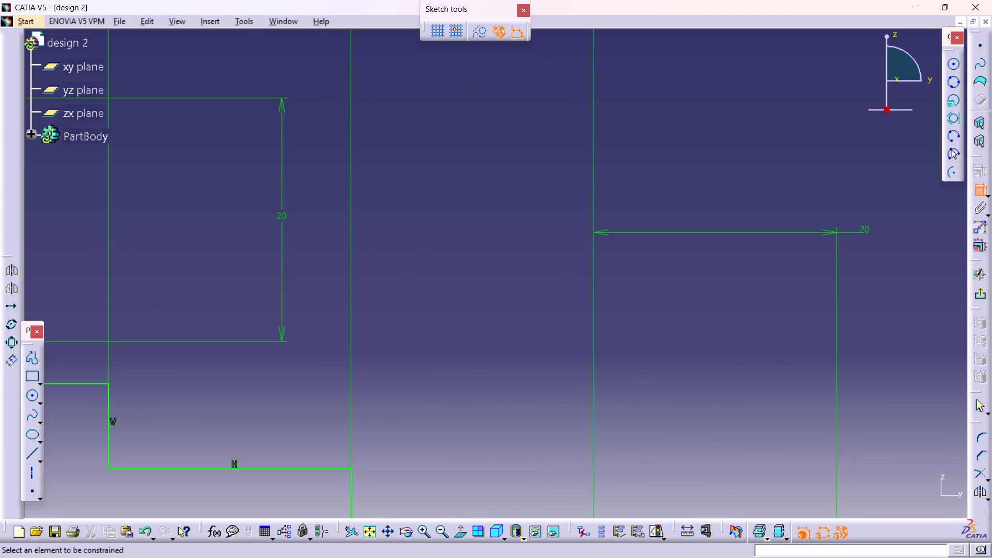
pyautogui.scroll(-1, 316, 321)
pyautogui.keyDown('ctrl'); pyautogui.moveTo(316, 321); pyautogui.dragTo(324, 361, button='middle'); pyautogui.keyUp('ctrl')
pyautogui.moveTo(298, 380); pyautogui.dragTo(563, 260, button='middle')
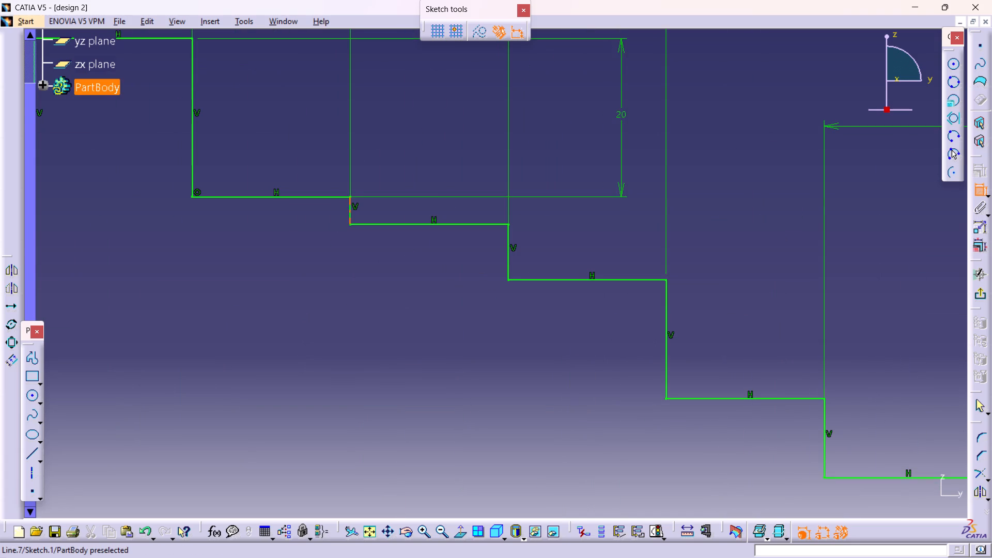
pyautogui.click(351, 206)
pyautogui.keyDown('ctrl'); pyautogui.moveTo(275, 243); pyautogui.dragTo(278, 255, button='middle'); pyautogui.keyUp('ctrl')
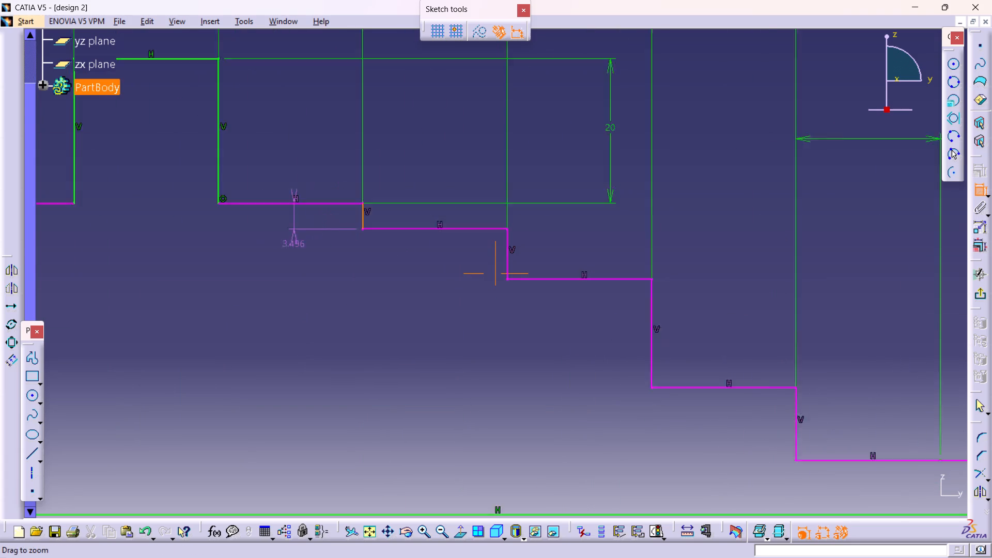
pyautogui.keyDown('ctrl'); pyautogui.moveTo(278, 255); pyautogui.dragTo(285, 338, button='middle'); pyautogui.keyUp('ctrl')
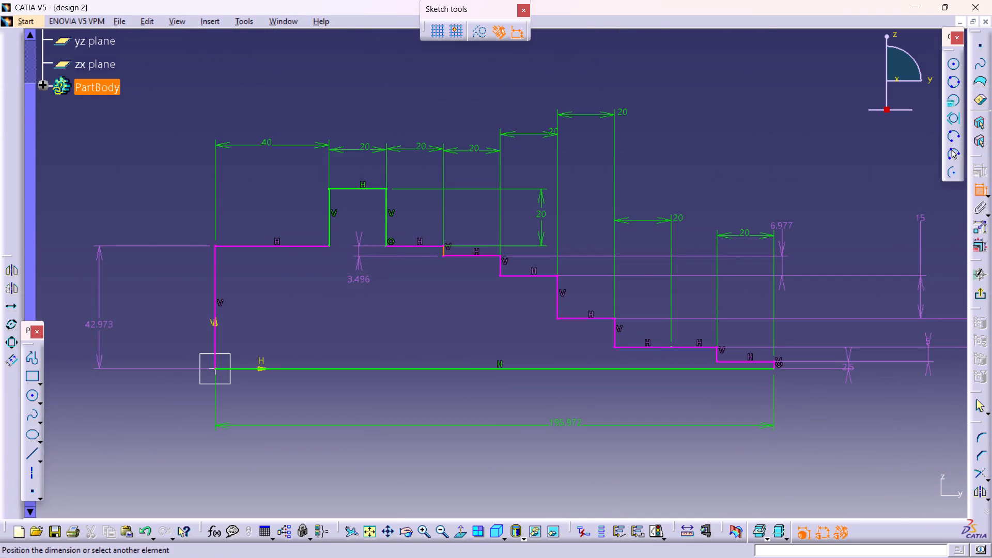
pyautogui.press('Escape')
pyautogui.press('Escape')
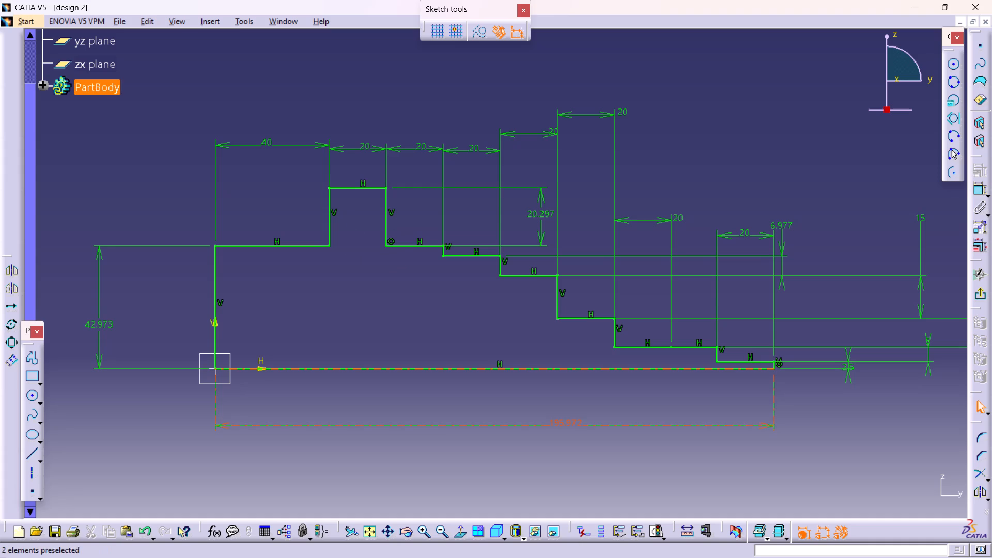
# Set the overall length of the profile's base line to 180 mm.
pyautogui.doubleClick(559, 420)
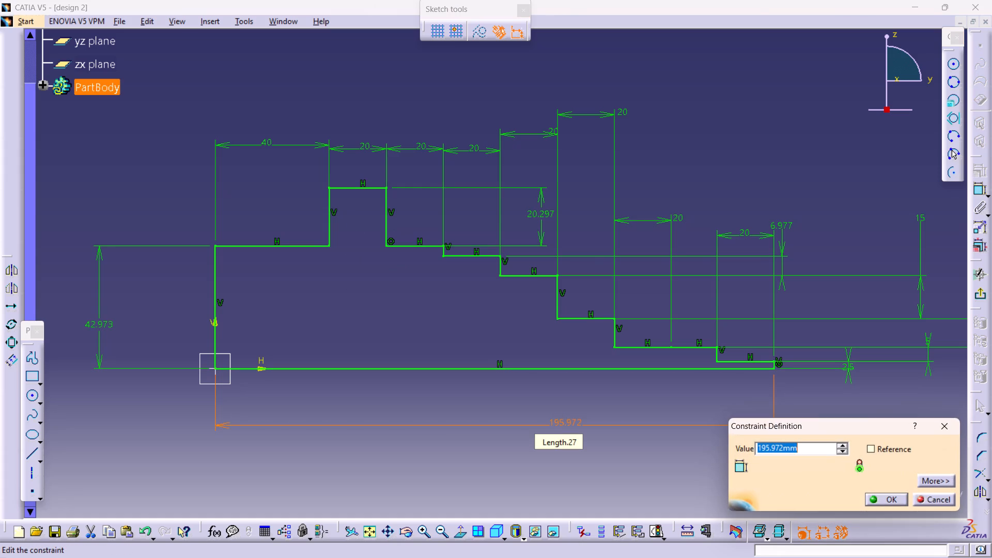
pyautogui.write('180')
pyautogui.press('Return')
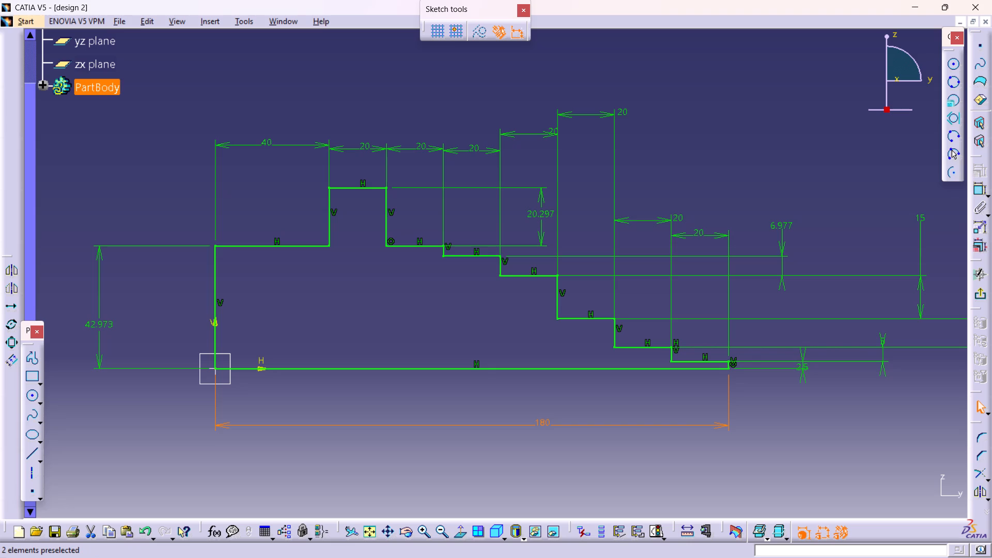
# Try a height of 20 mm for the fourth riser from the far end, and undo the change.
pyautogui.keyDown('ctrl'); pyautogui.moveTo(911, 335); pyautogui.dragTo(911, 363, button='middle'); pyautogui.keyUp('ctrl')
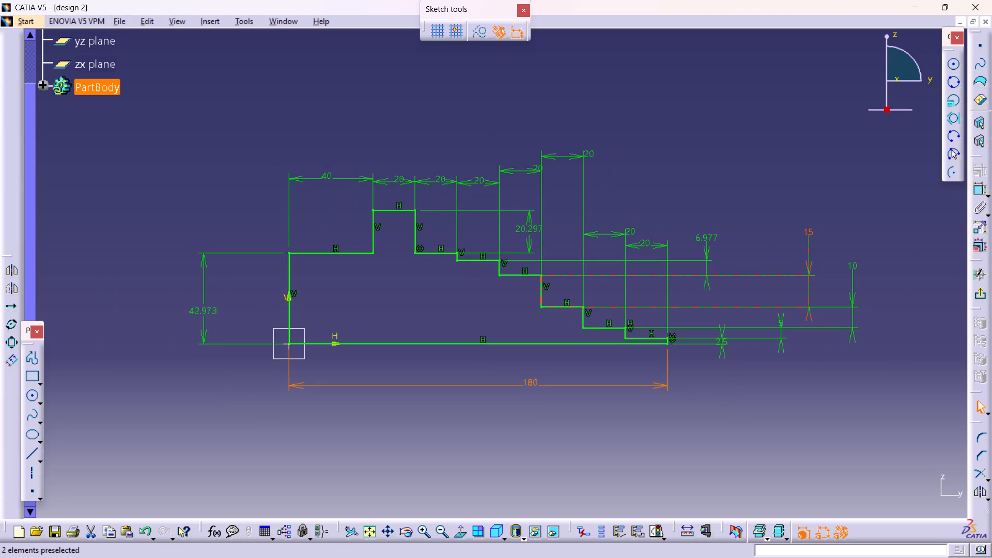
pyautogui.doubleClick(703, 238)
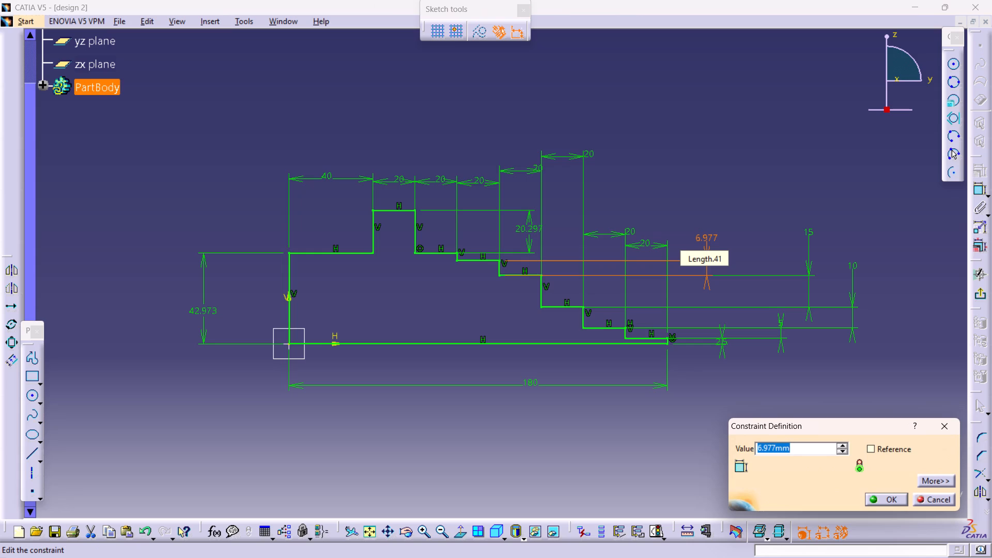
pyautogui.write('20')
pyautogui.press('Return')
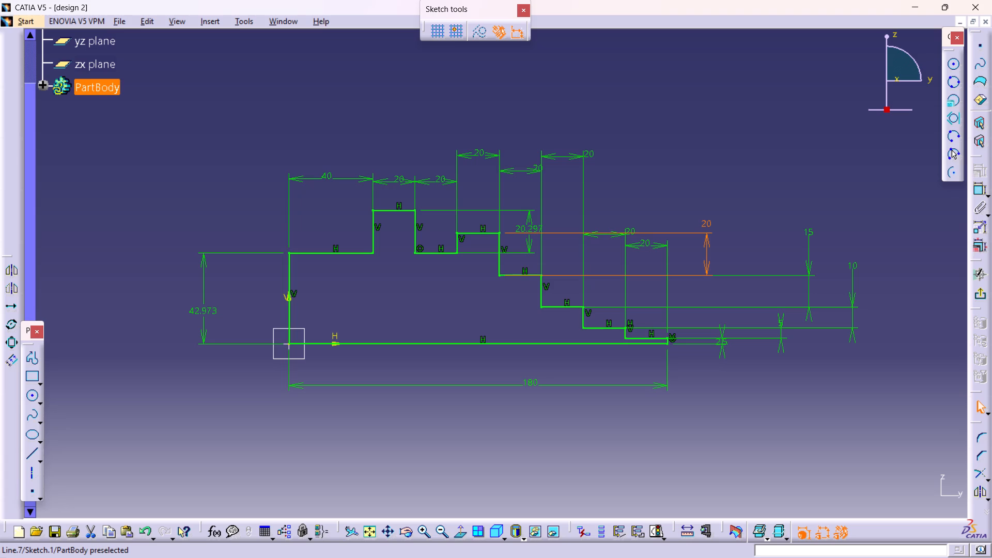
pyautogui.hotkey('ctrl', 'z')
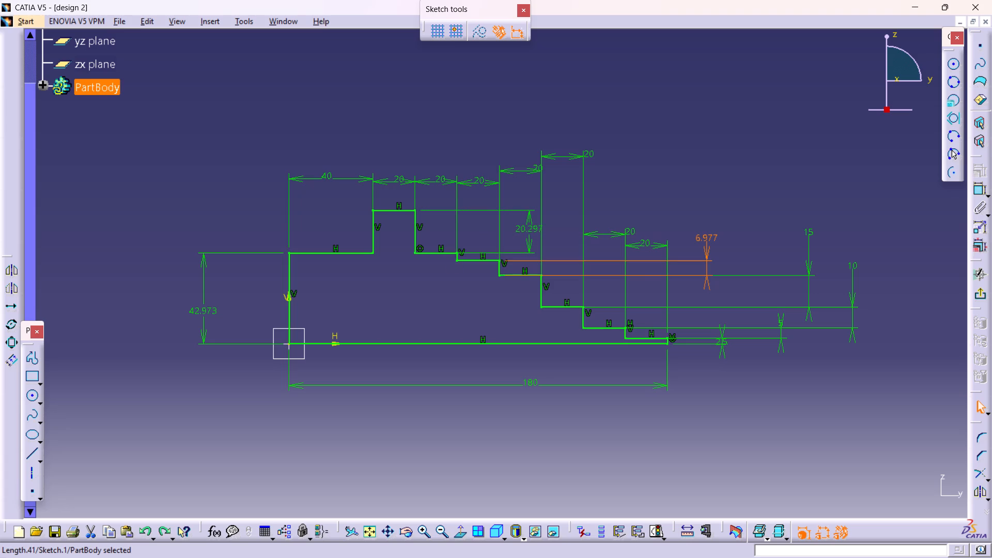
# Set the height of the collar's far-end side to 20 mm.
pyautogui.doubleClick(535, 228)
pyautogui.write('20')
pyautogui.press('Return')
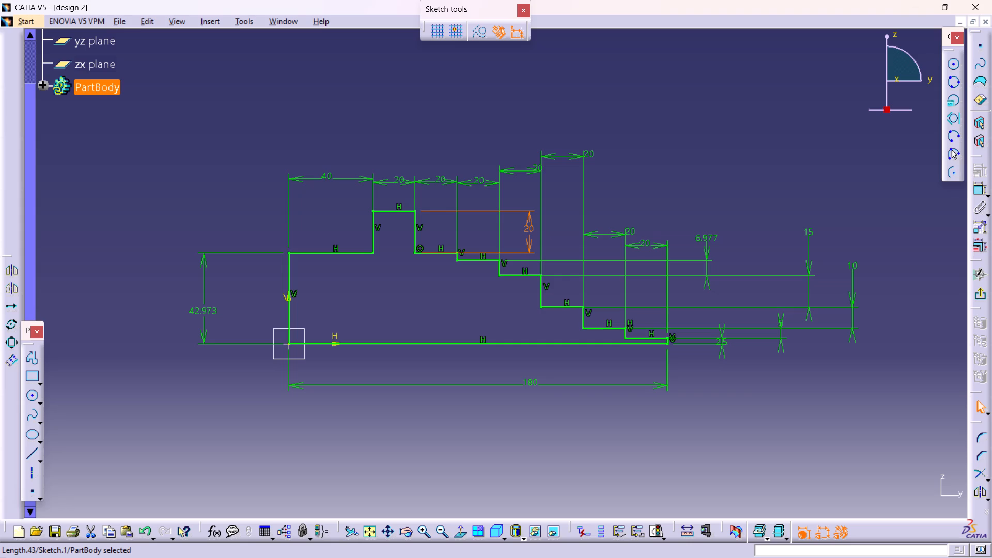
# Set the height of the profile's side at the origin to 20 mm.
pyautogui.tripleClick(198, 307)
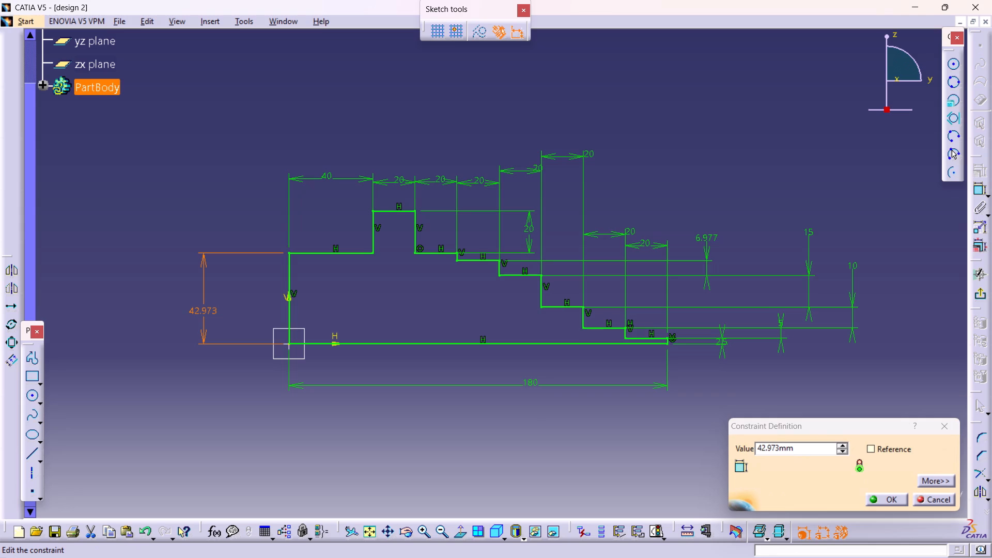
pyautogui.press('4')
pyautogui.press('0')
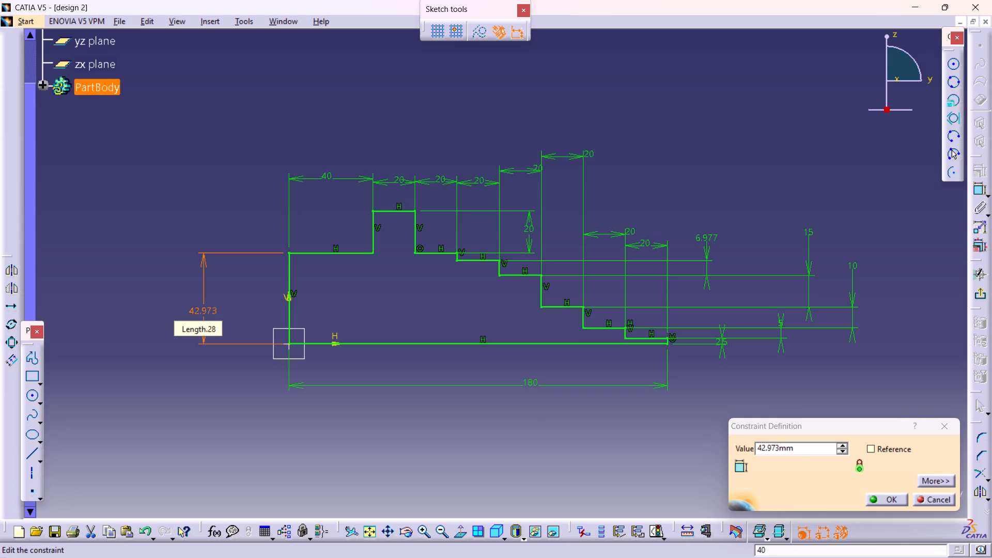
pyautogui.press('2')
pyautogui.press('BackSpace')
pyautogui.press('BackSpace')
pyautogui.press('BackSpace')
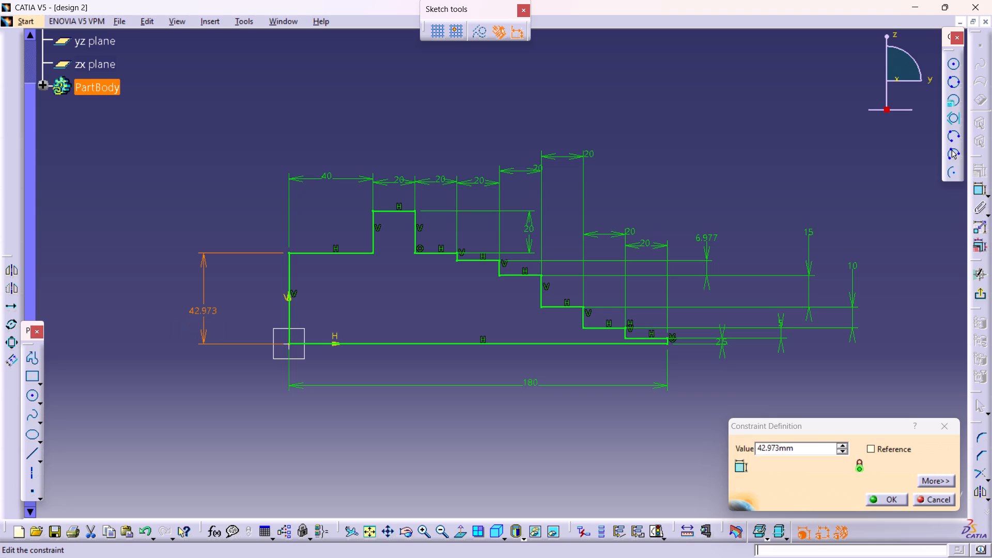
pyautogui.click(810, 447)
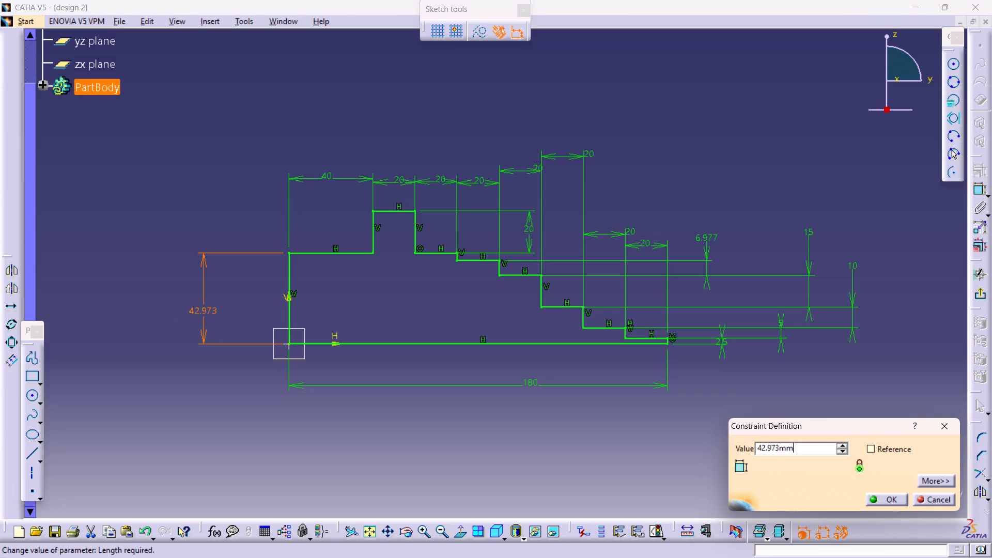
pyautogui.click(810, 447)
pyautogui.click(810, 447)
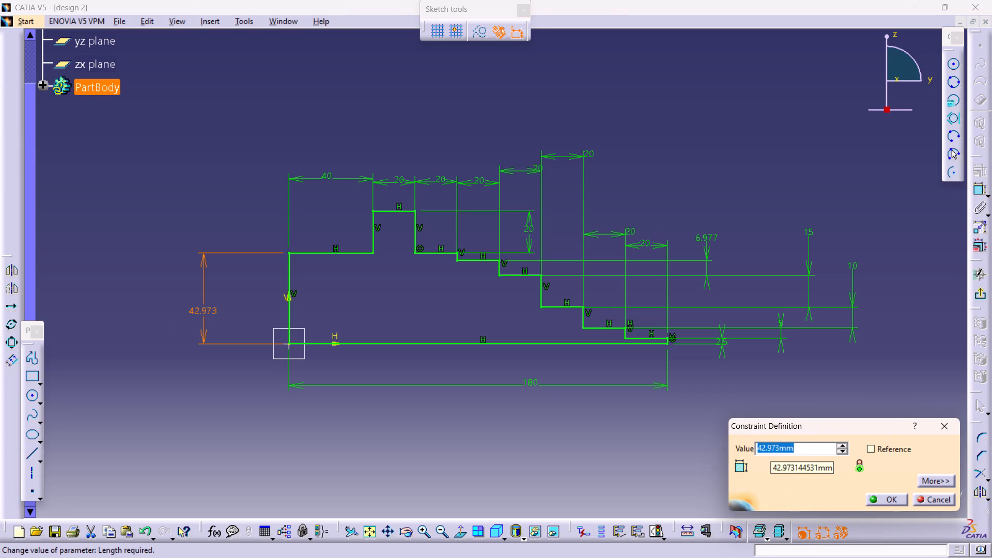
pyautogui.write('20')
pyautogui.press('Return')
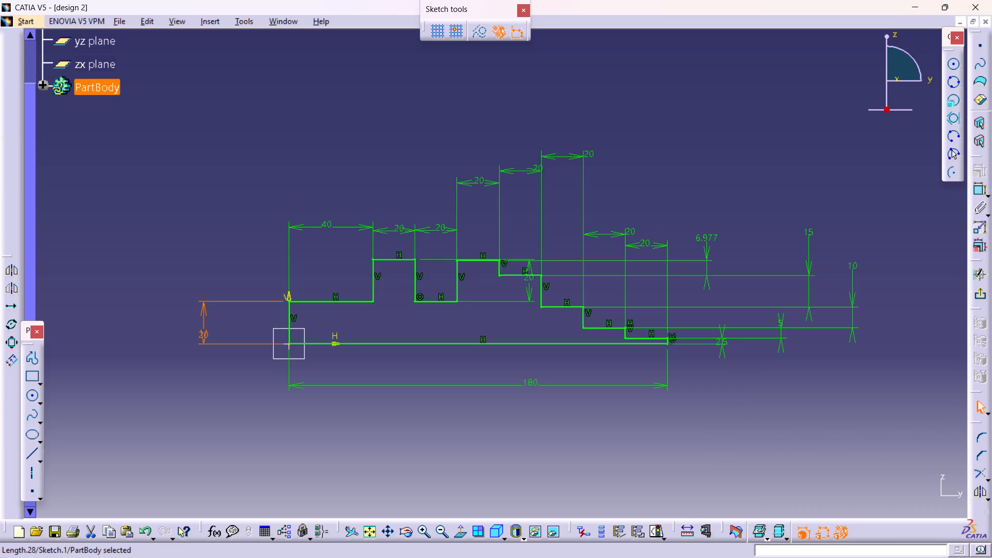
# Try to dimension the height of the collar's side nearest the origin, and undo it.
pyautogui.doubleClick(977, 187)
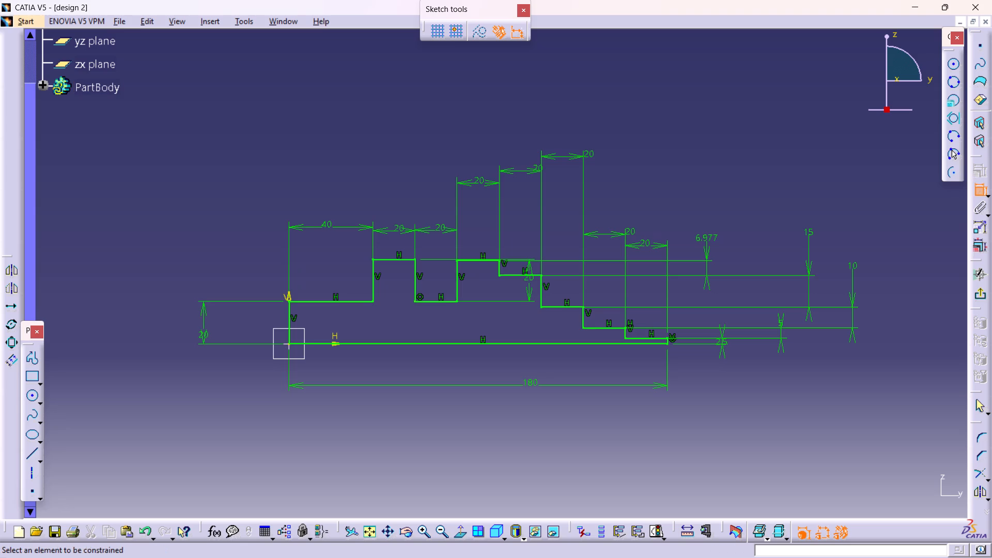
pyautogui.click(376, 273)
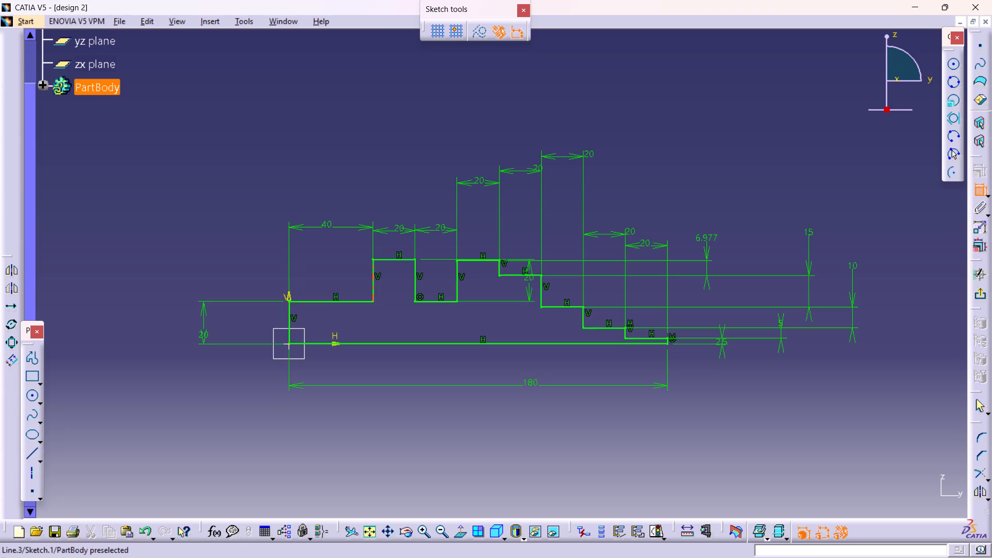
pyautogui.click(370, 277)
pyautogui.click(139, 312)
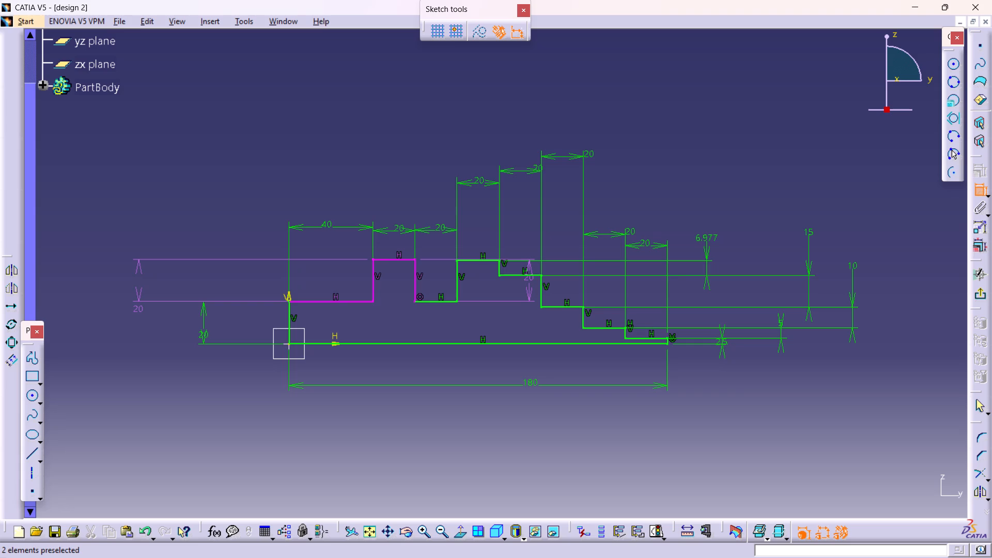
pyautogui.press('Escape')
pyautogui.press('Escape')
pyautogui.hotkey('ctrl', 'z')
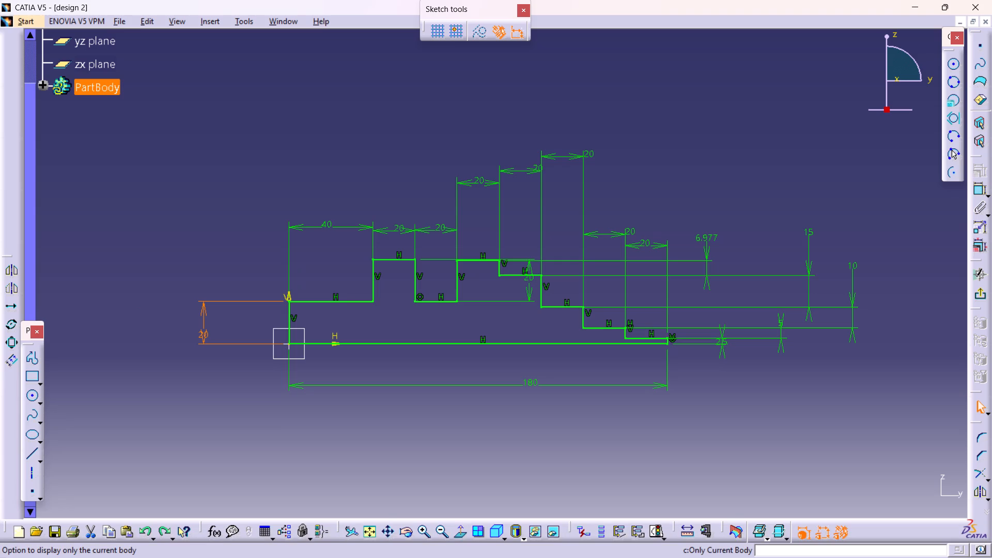
# Delete the entire stepped profile with all its dimensions and constraints from the sketch.
pyautogui.moveTo(869, 158); pyautogui.dragTo(214, 422)
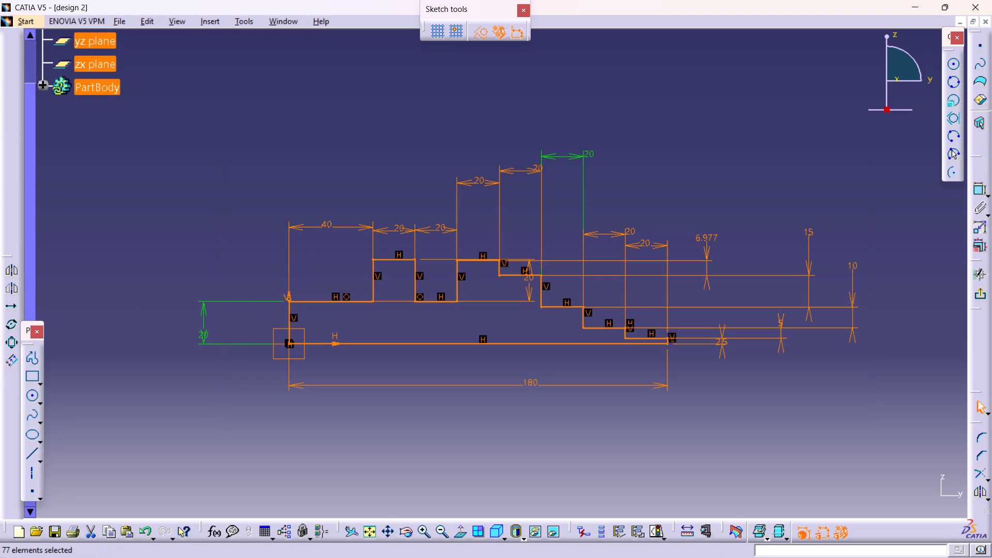
pyautogui.moveTo(628, 121); pyautogui.dragTo(567, 190)
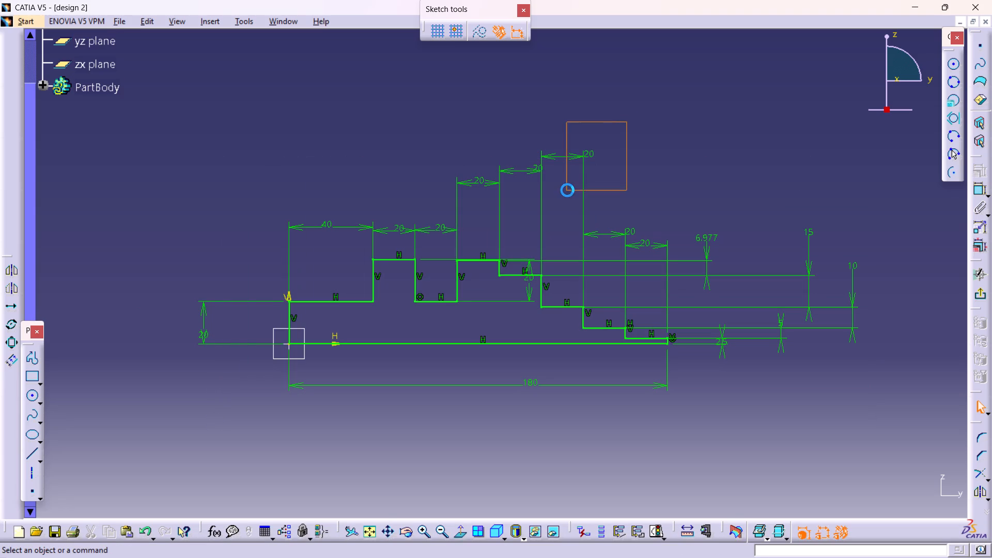
pyautogui.moveTo(567, 190); pyautogui.dragTo(562, 194)
pyautogui.moveTo(888, 153); pyautogui.dragTo(447, 382)
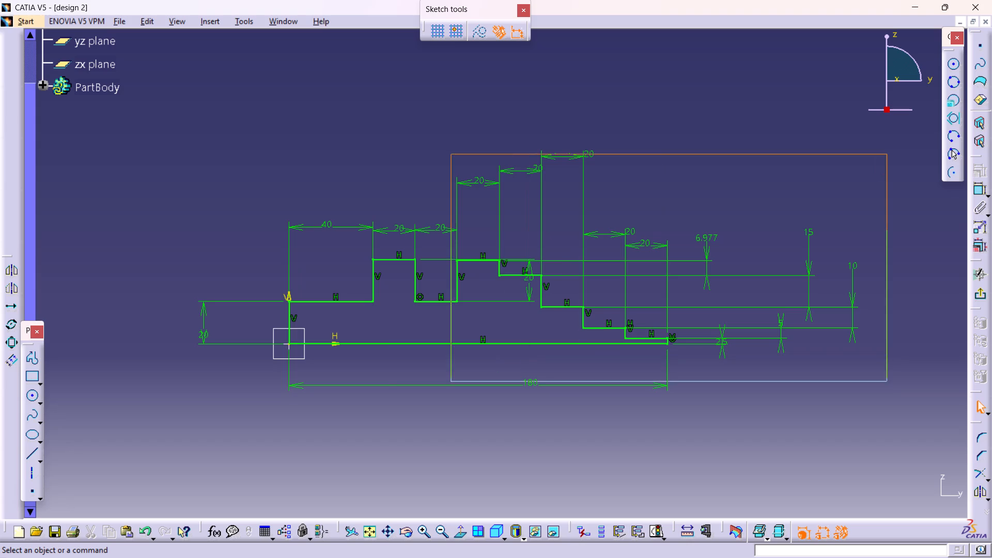
pyautogui.moveTo(447, 382); pyautogui.dragTo(195, 435)
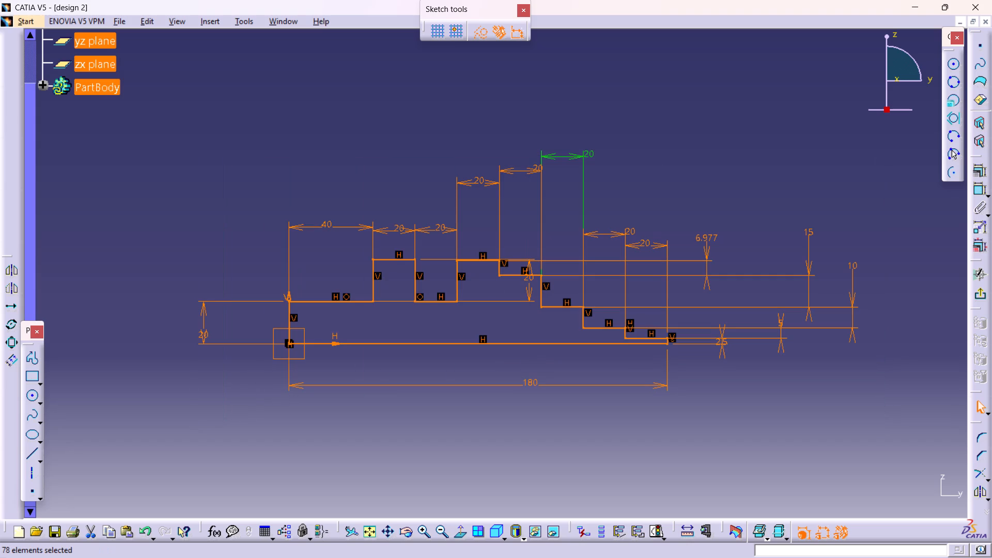
pyautogui.press('Delete')
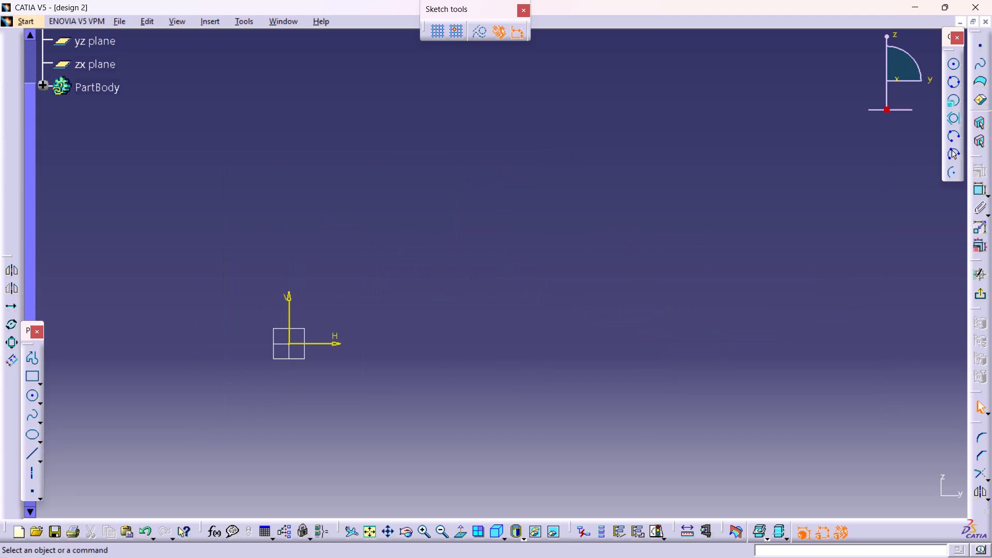
# Start a new connected line profile at the sketch origin.
pyautogui.click(39, 355)
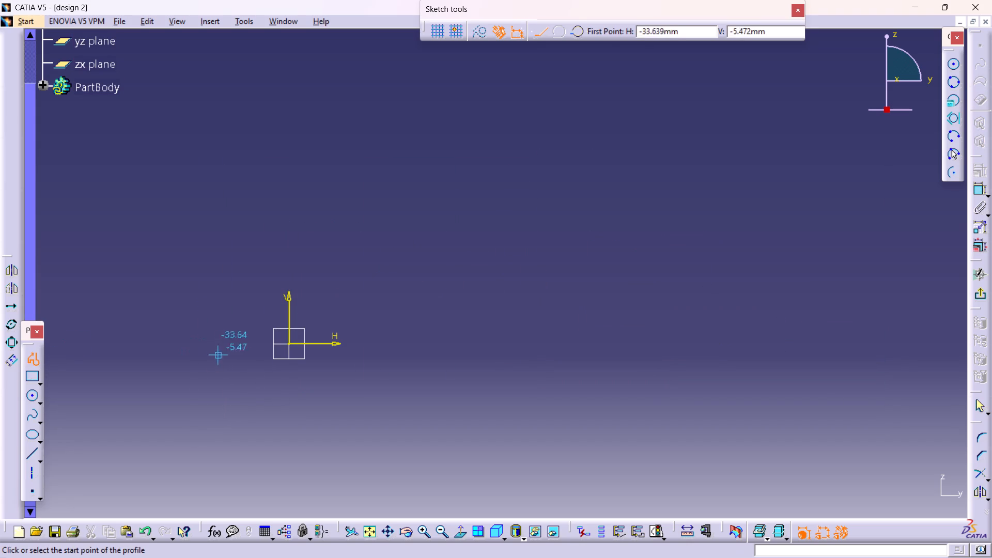
pyautogui.click(292, 345)
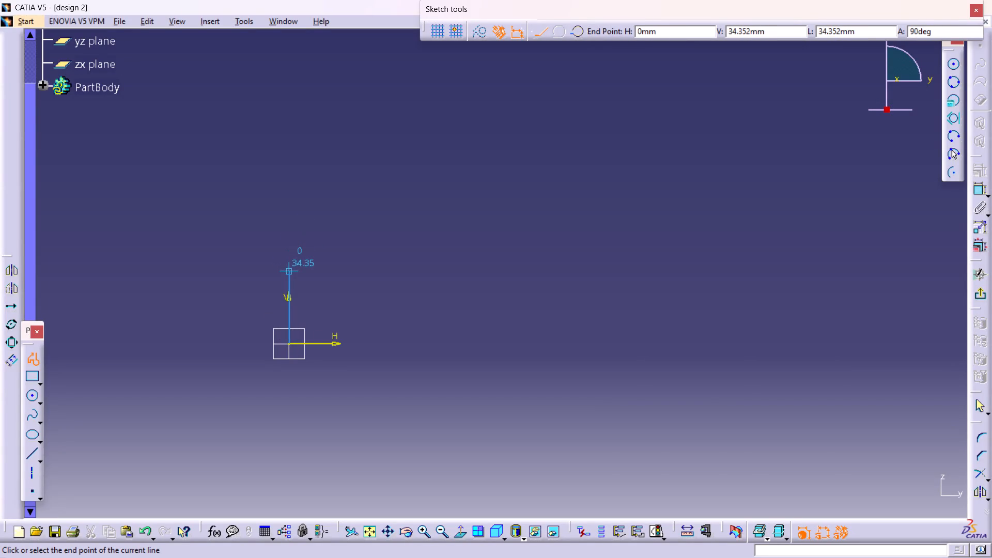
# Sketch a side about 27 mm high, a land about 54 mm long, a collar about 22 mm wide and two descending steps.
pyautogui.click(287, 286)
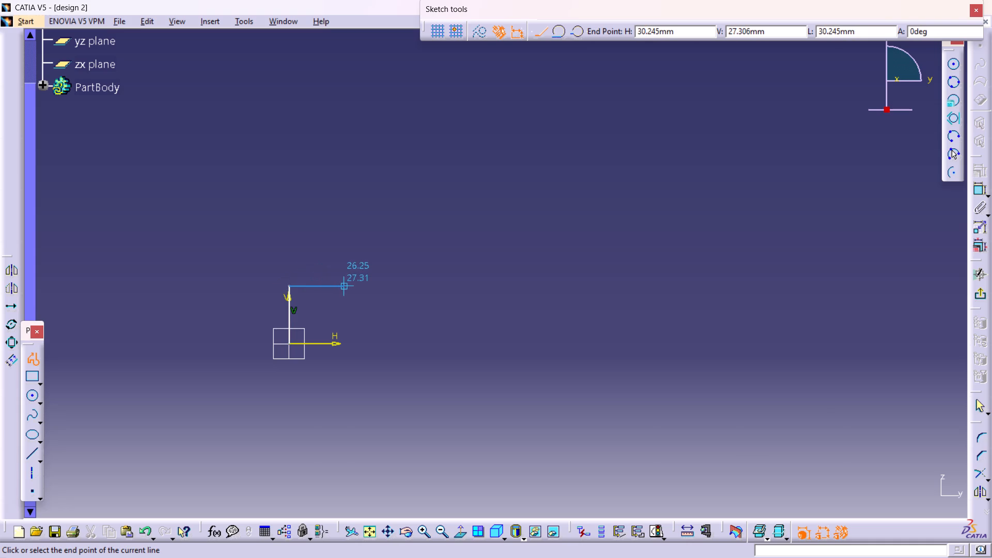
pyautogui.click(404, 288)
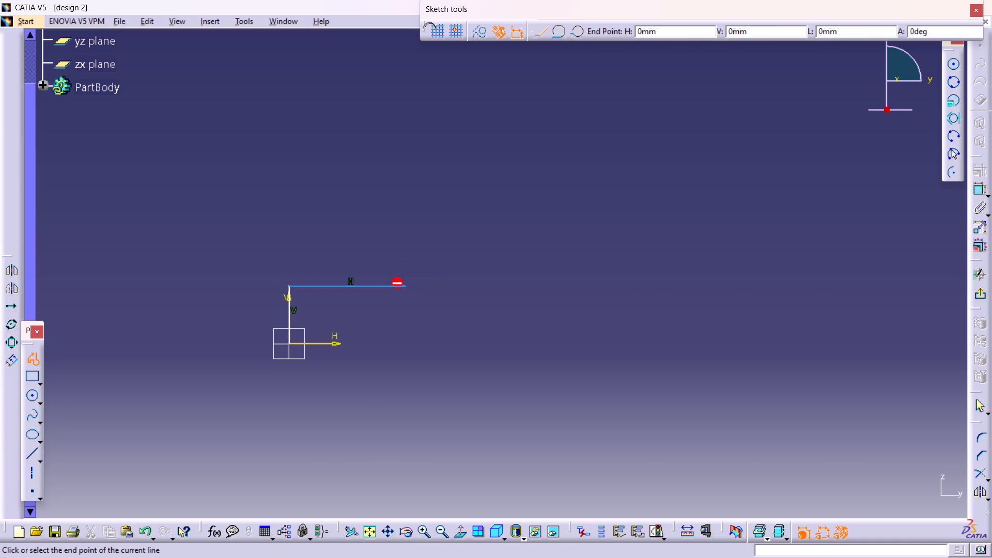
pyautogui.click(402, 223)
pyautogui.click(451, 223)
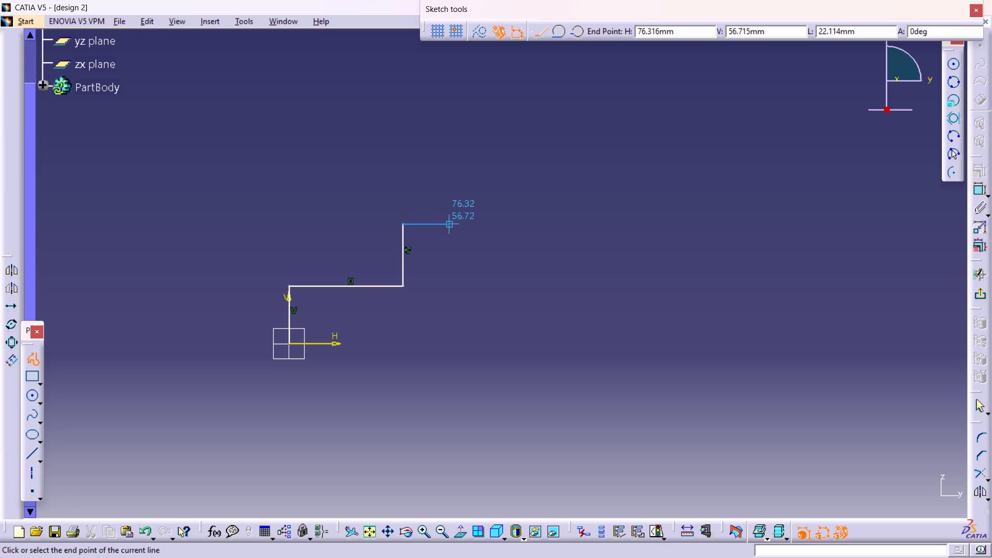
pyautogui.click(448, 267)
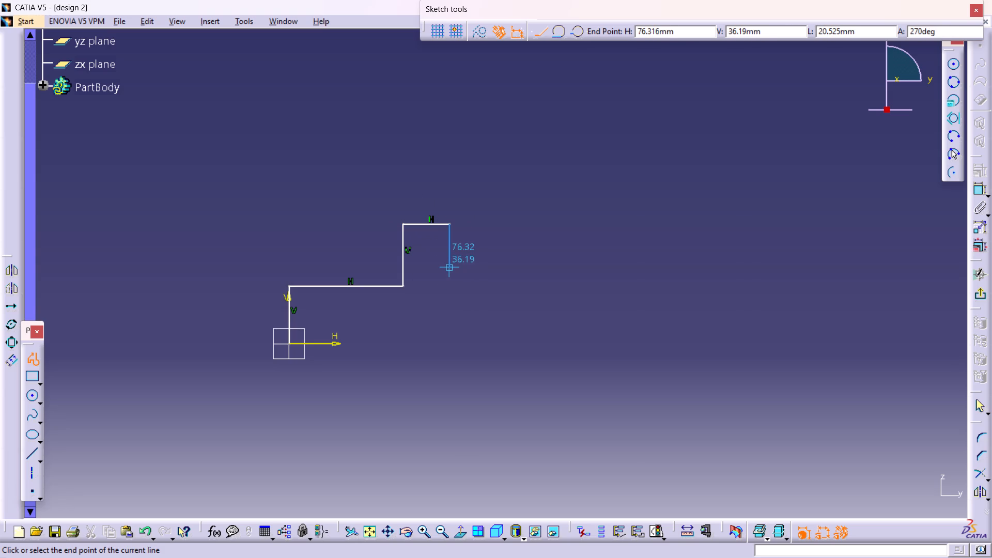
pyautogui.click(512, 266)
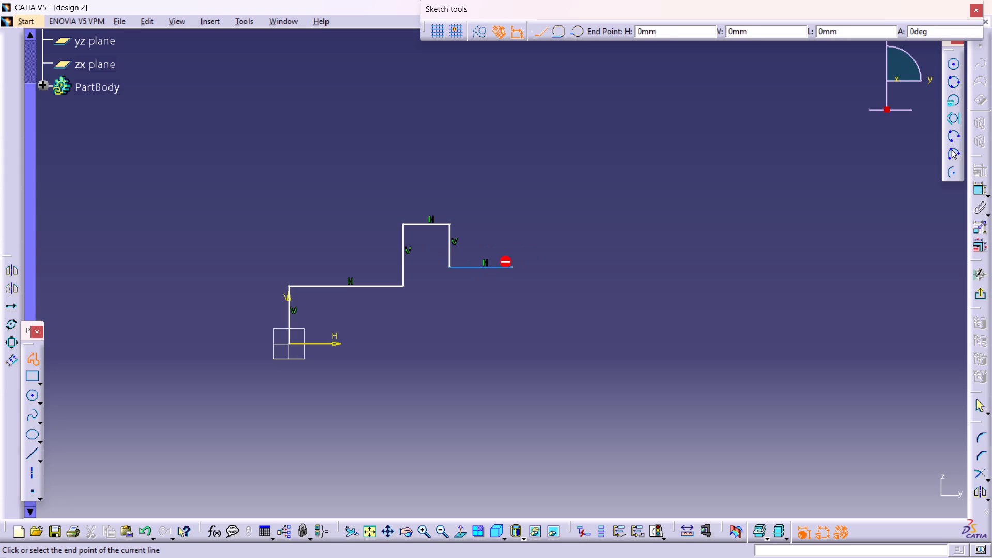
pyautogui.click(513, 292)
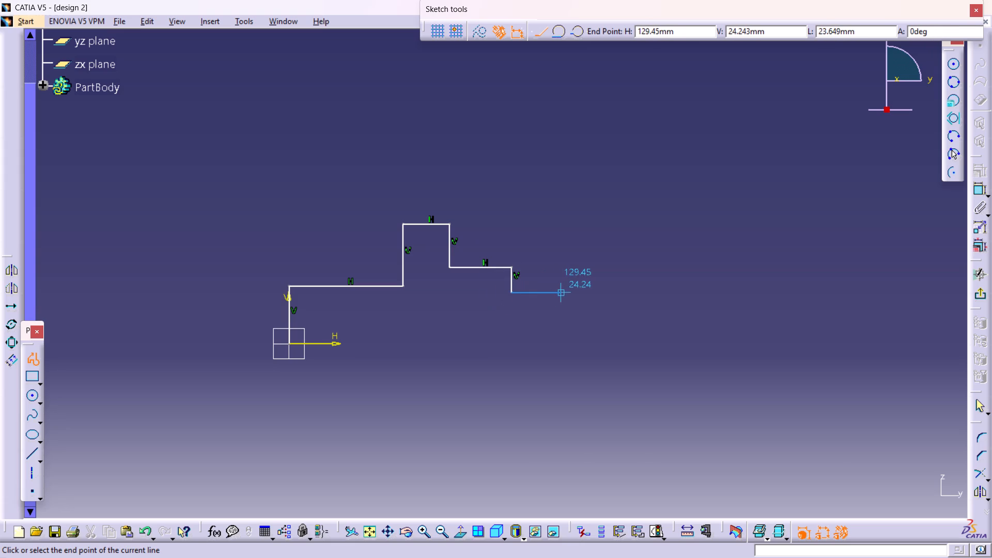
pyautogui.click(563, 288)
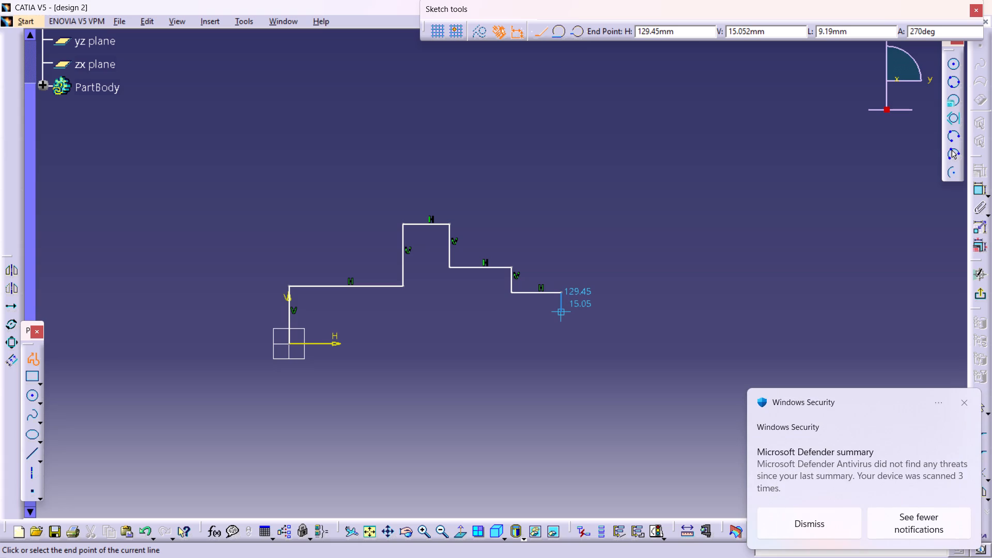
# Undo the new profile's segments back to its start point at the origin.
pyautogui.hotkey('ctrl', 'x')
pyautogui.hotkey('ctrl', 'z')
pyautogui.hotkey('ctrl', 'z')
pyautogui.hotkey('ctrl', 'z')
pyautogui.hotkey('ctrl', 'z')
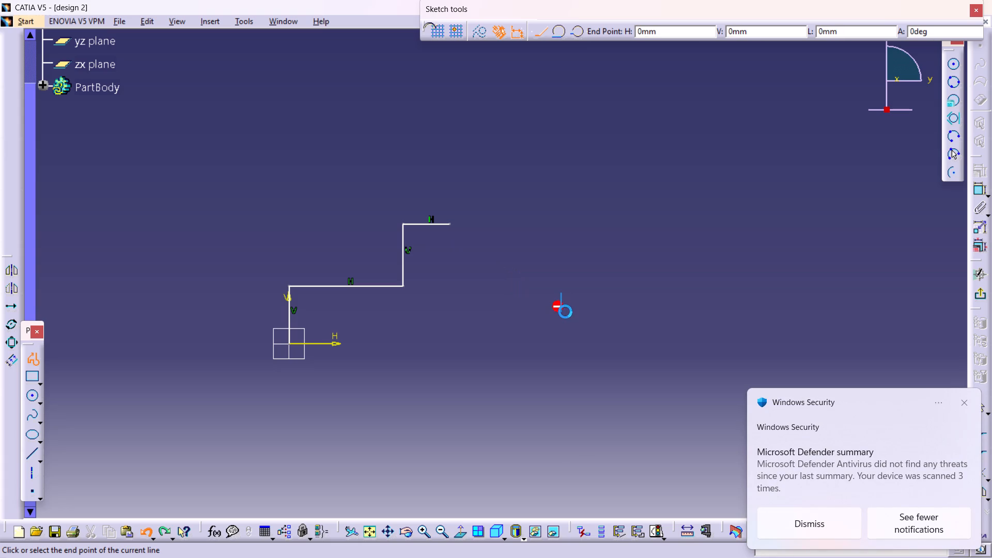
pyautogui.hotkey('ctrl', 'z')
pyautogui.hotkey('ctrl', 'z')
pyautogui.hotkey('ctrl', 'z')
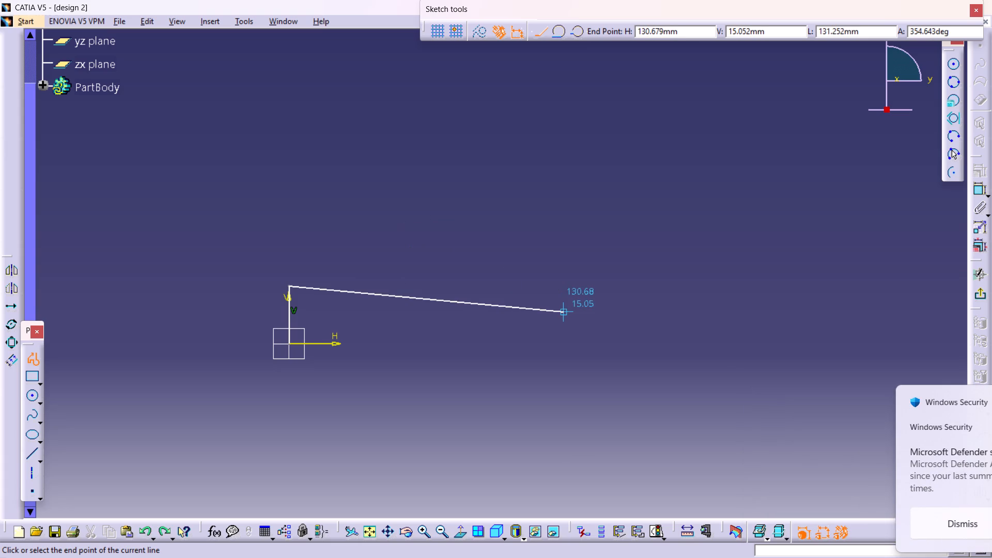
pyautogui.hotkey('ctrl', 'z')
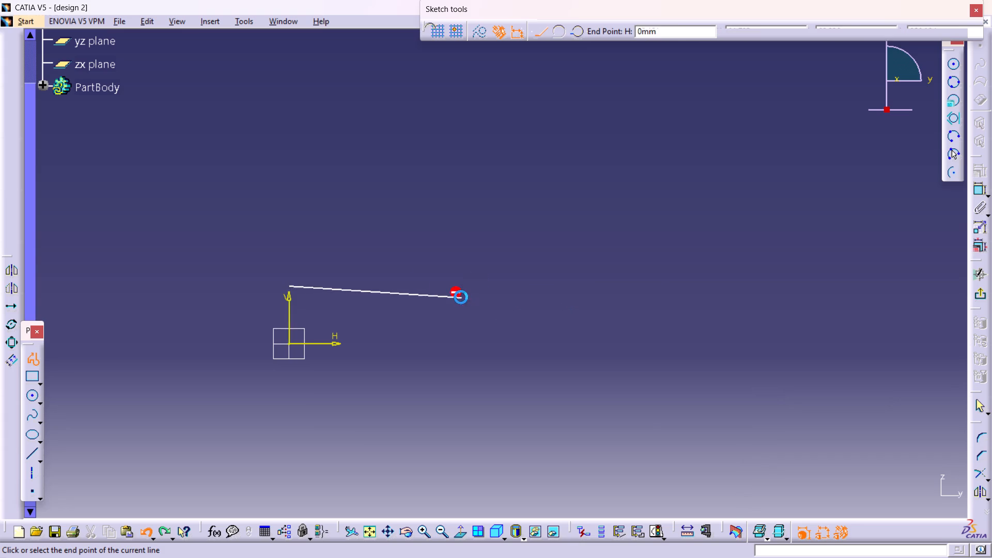
# Sketch a side about 81 mm high, a land about 45 mm long and a collar about 40 mm wide reaching about 114 mm high.
pyautogui.click(288, 173)
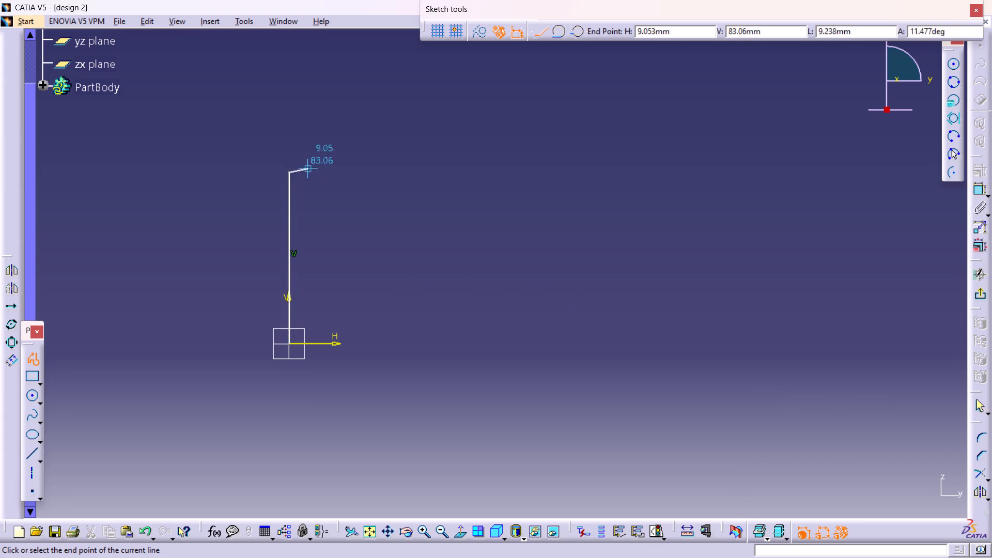
pyautogui.click(383, 174)
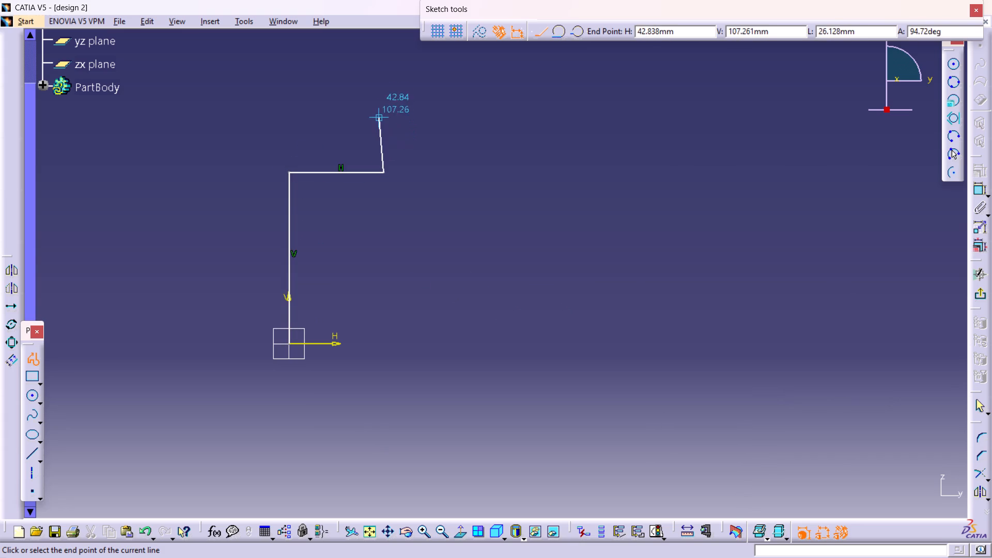
pyautogui.click(384, 102)
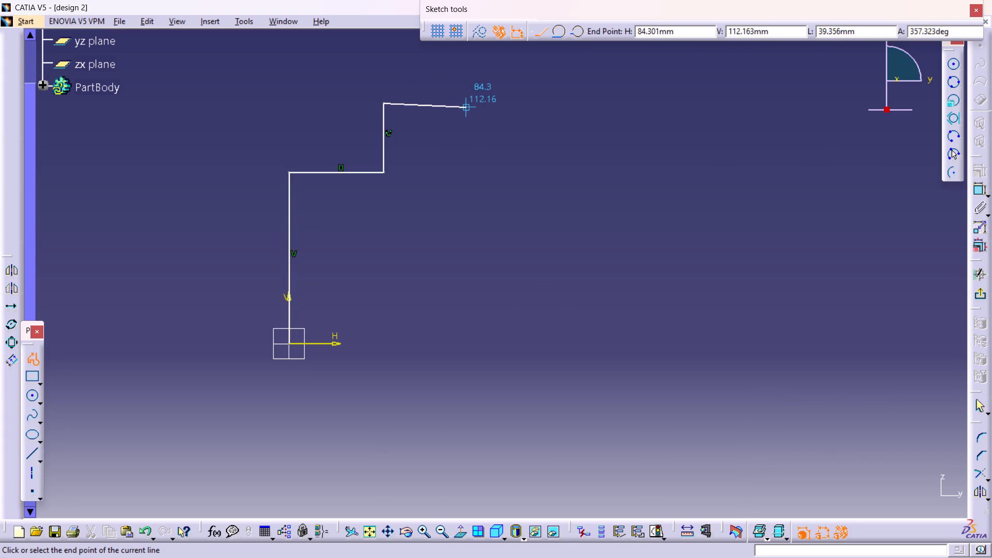
pyautogui.click(467, 103)
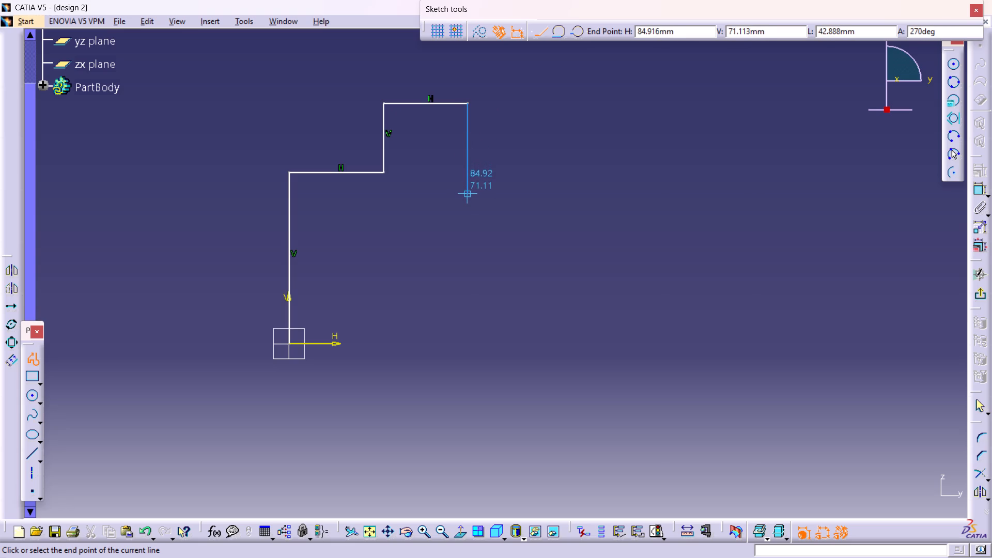
pyautogui.click(469, 194)
# Continue the profile with six descending lands, each about 32 to 34 mm long, and close it along the H axis to the origin.
pyautogui.click(538, 195)
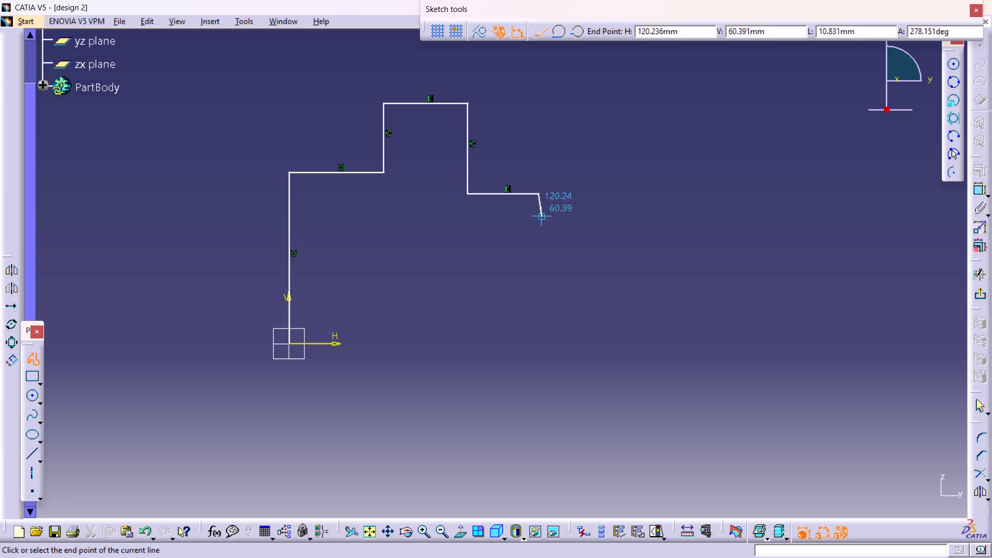
pyautogui.click(536, 225)
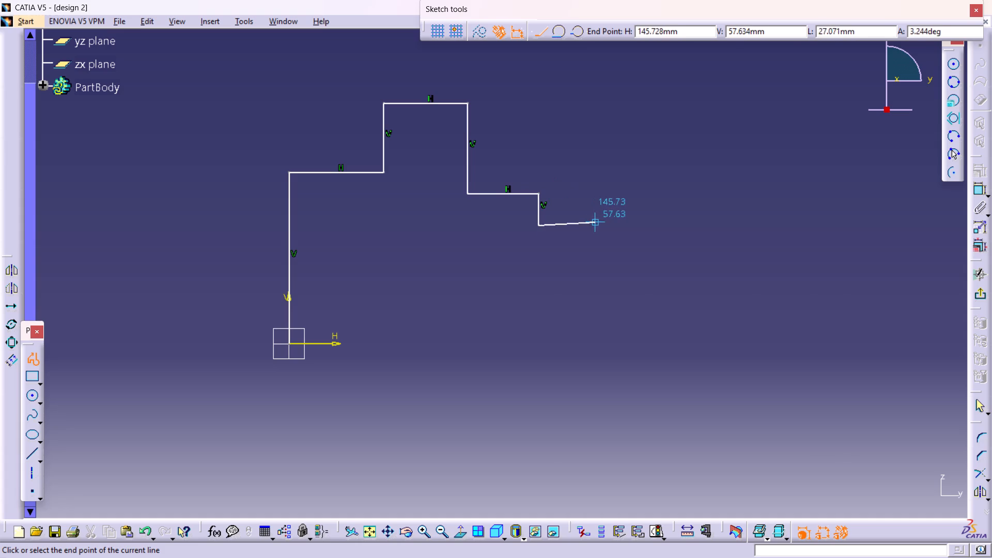
pyautogui.click(609, 225)
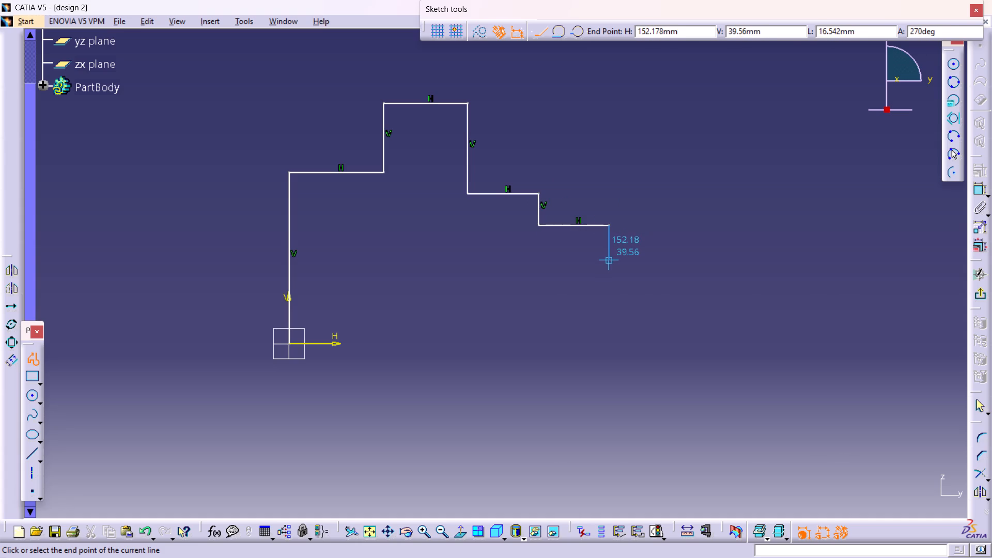
pyautogui.click(608, 251)
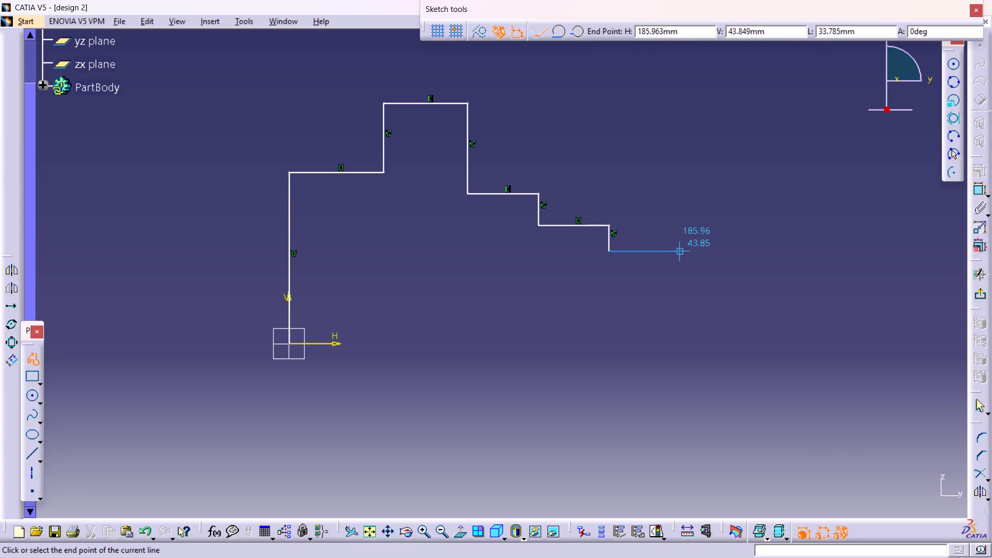
pyautogui.click(677, 249)
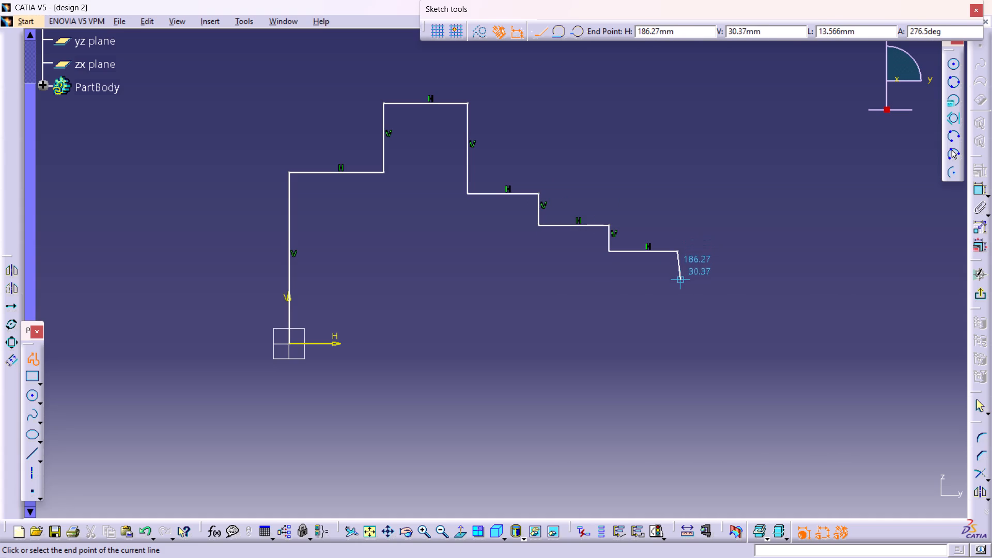
pyautogui.click(678, 278)
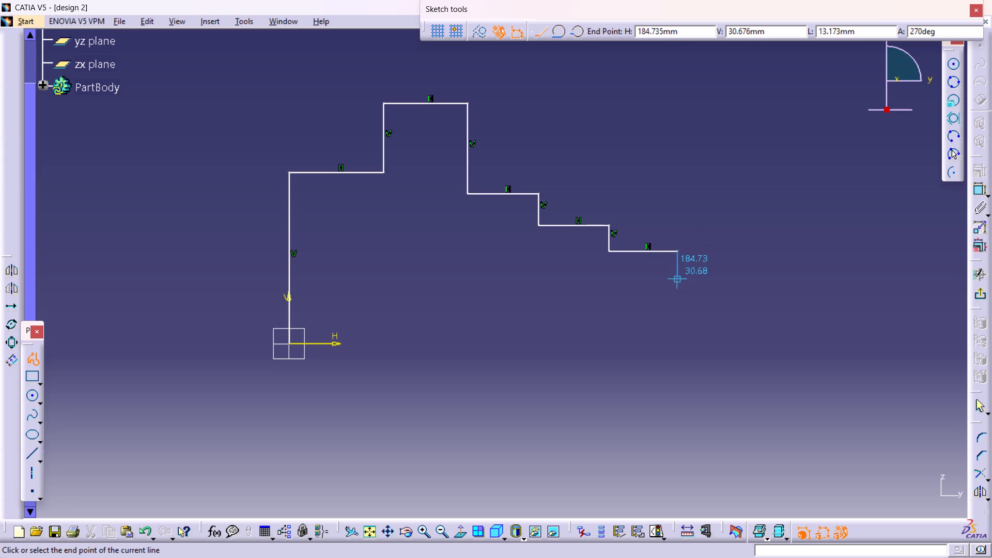
pyautogui.click(746, 282)
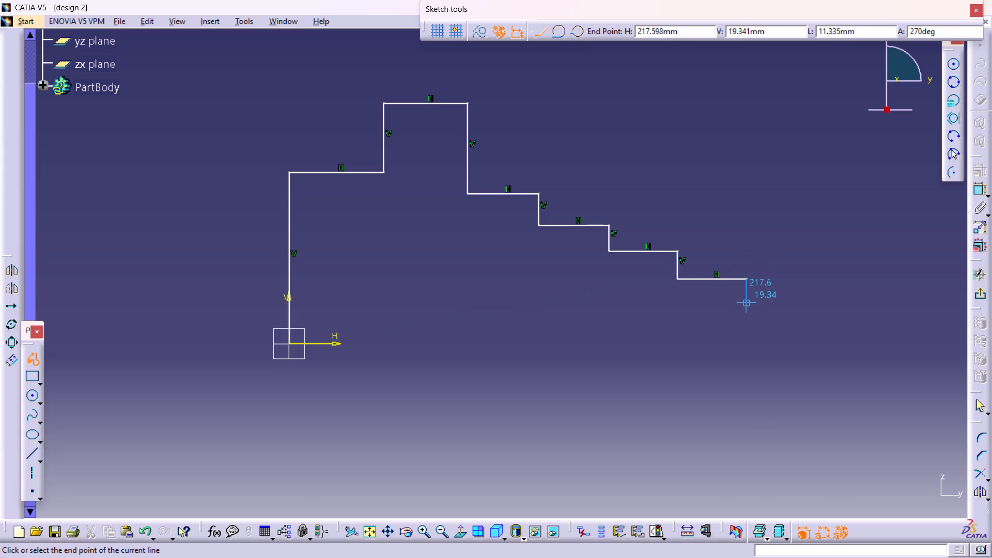
pyautogui.click(750, 302)
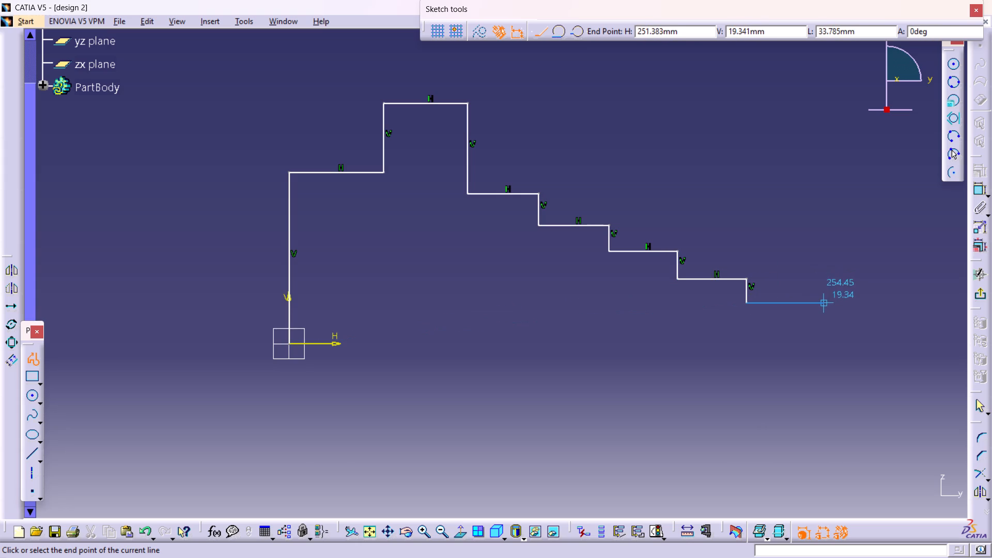
pyautogui.click(817, 304)
pyautogui.click(818, 318)
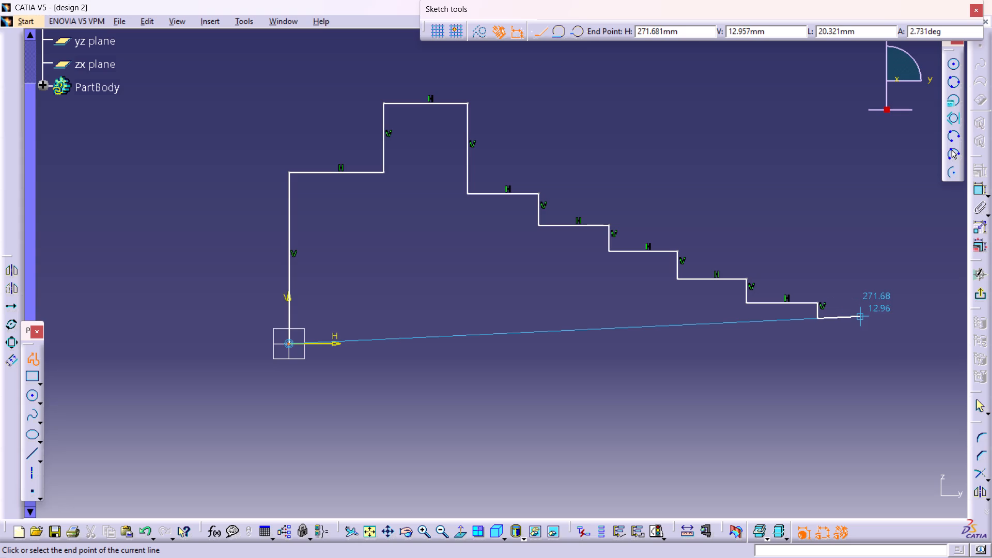
pyautogui.click(884, 316)
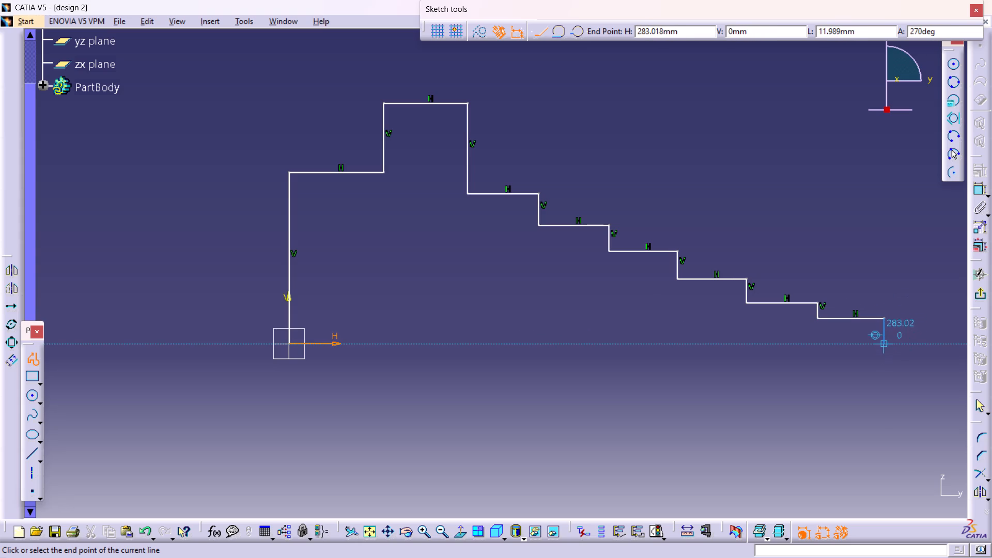
pyautogui.click(884, 345)
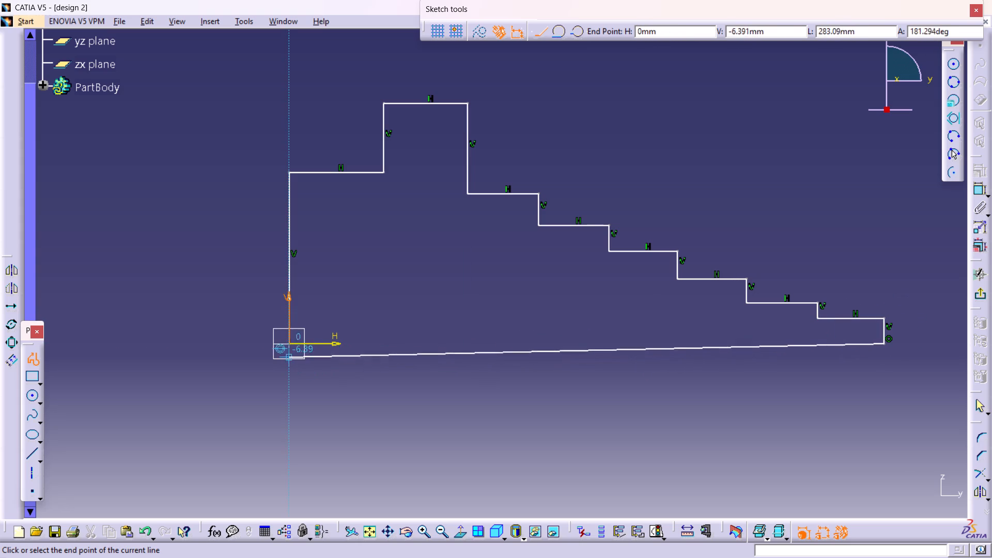
pyautogui.click(290, 343)
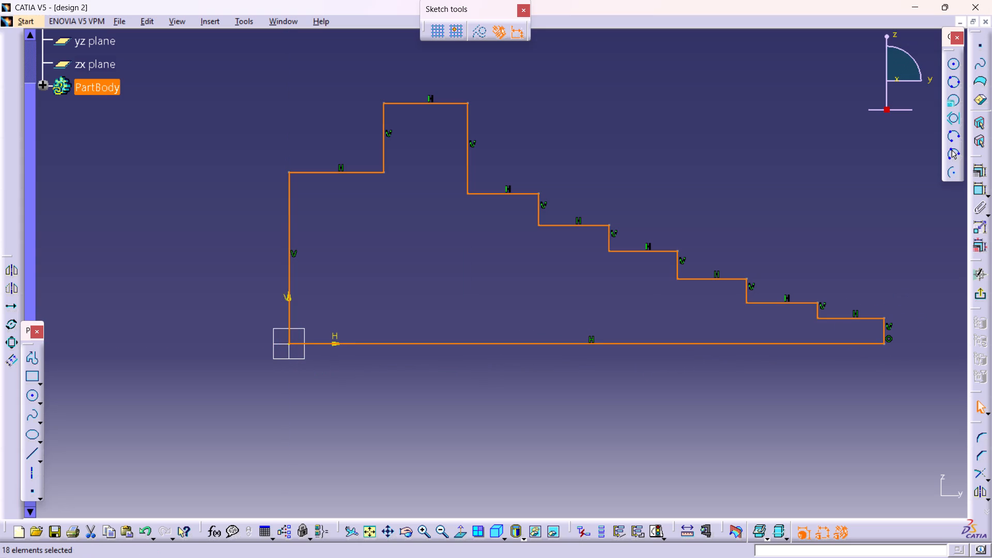
# Dimension the profile's overall base length below it and the height of its vertical side at the origin.
pyautogui.moveTo(597, 272); pyautogui.dragTo(561, 304, button='middle')
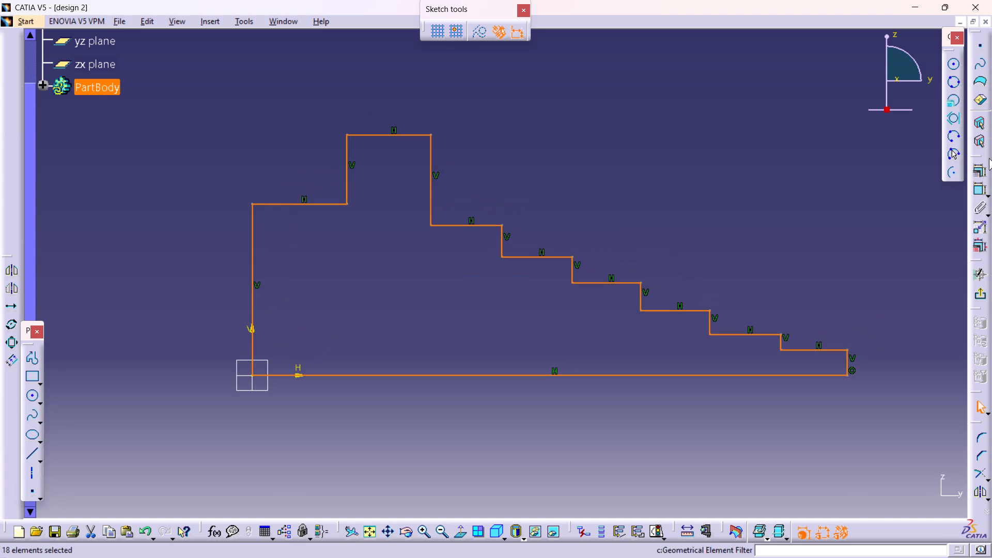
pyautogui.doubleClick(978, 186)
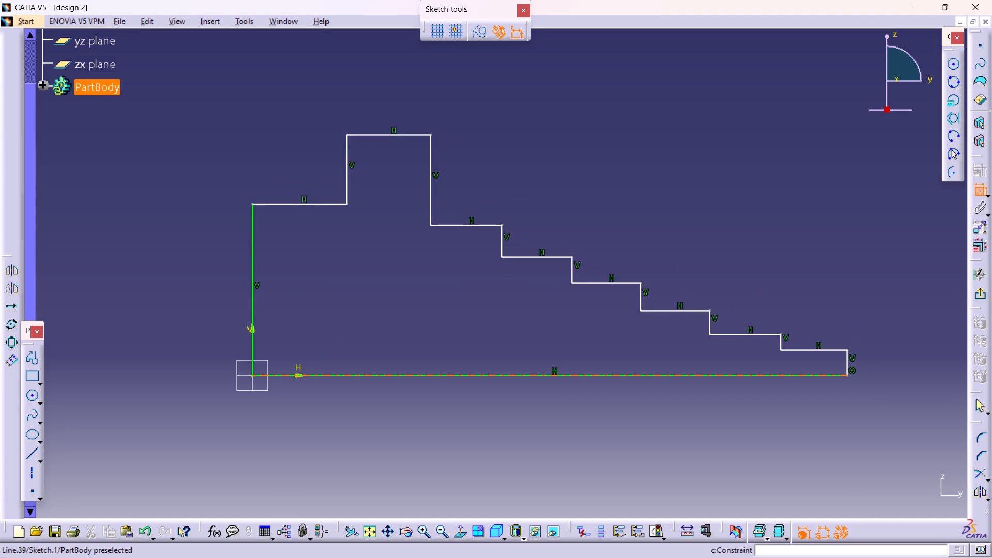
pyautogui.click(605, 376)
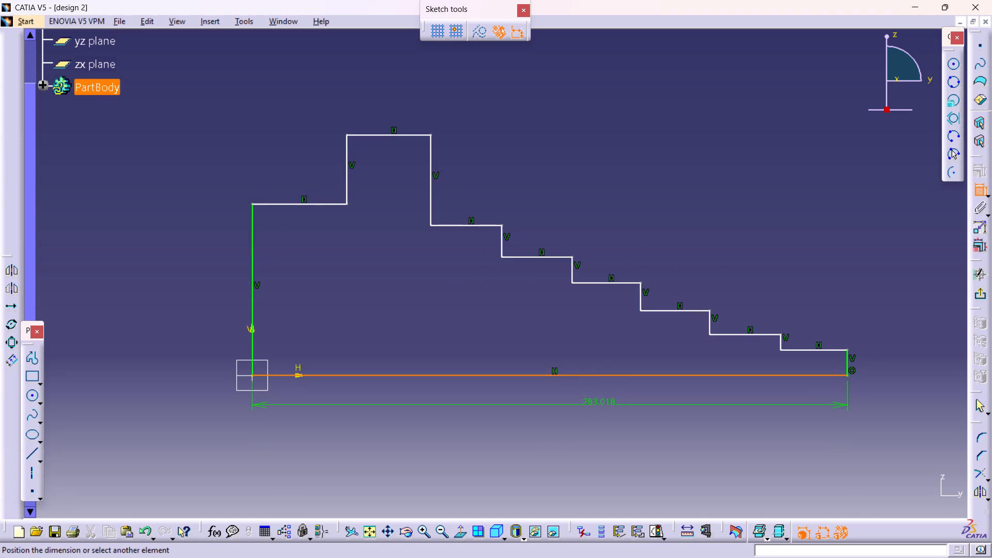
pyautogui.click(600, 406)
pyautogui.click(251, 304)
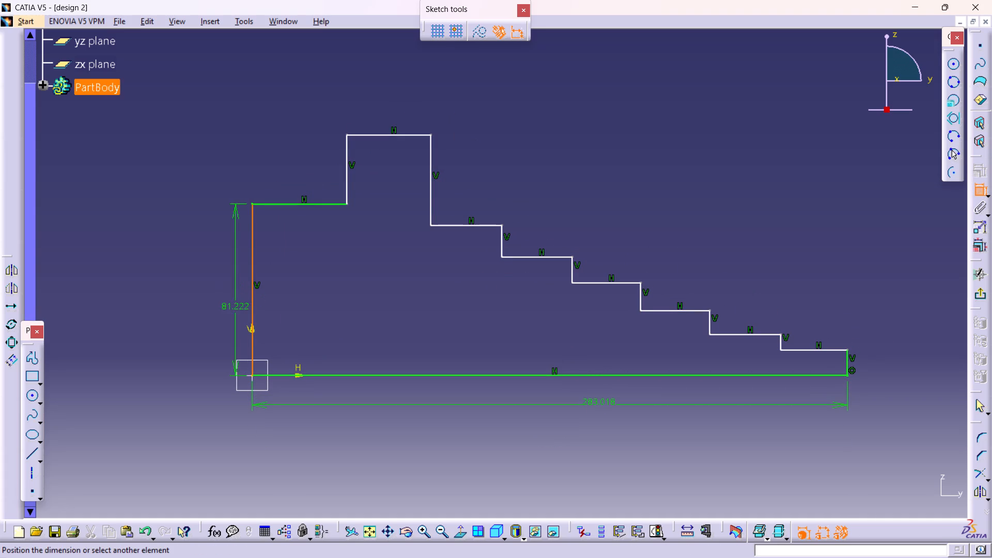
pyautogui.click(191, 320)
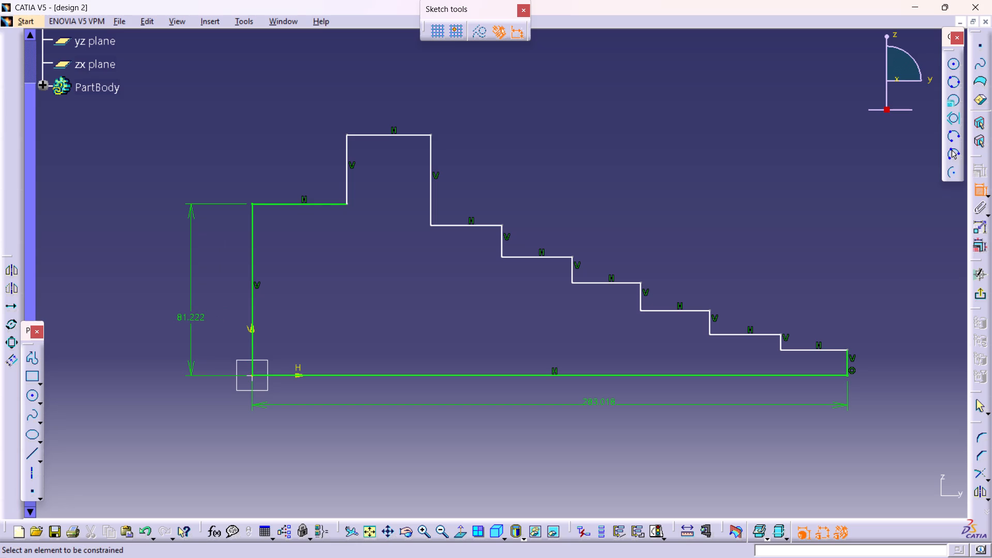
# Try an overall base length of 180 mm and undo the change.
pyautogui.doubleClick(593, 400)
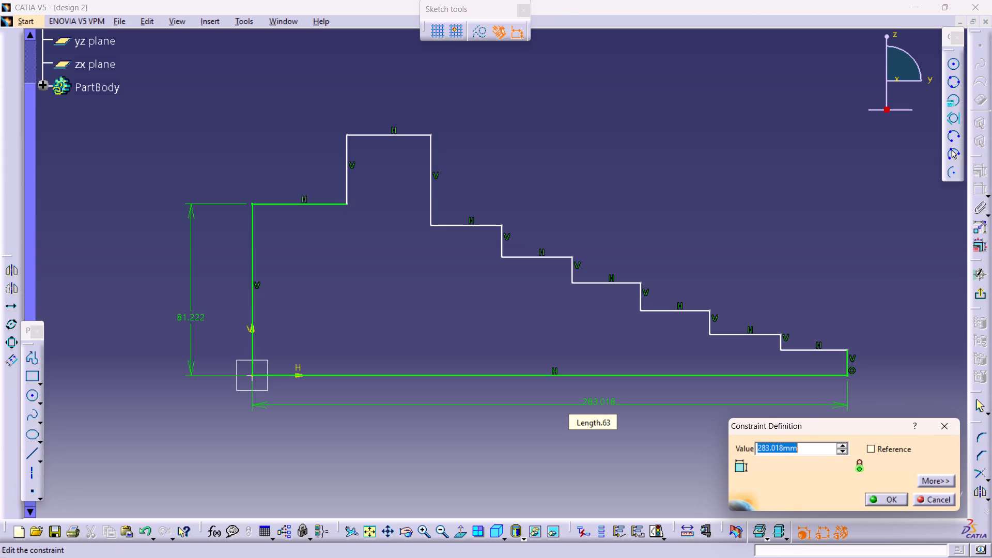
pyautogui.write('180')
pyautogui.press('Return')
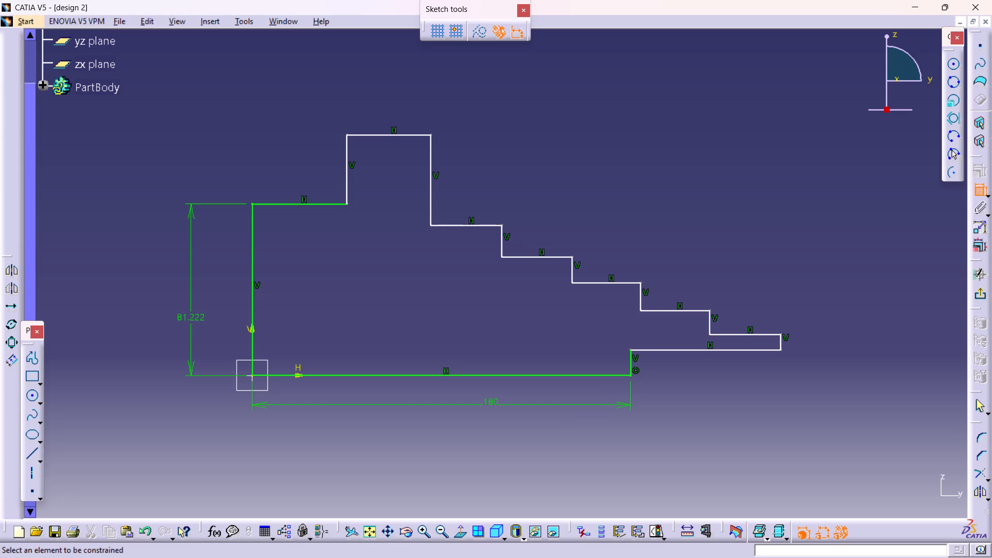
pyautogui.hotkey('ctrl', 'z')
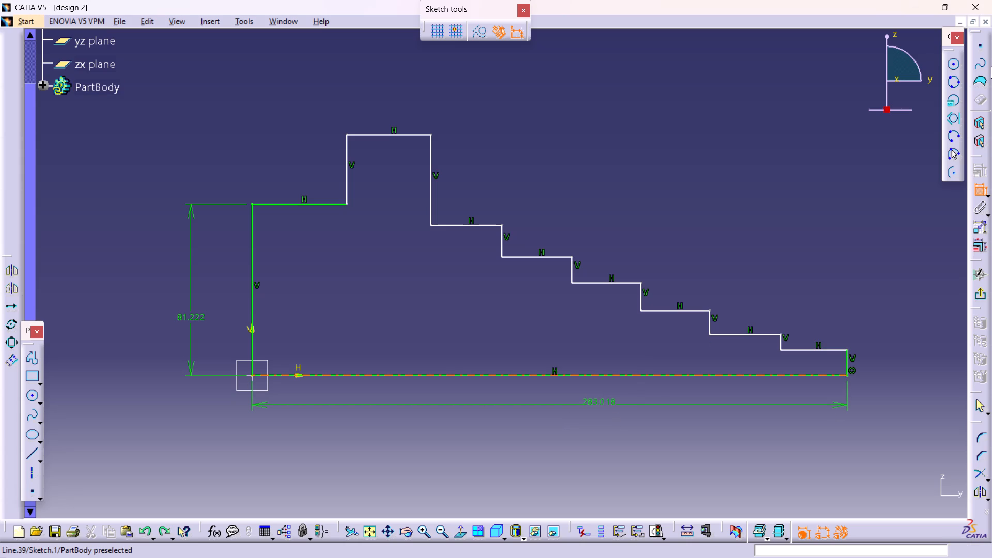
# Dimension the lengths of the first land, the collar top and the first two descending lands in one row above the profile.
pyautogui.doubleClick(981, 188)
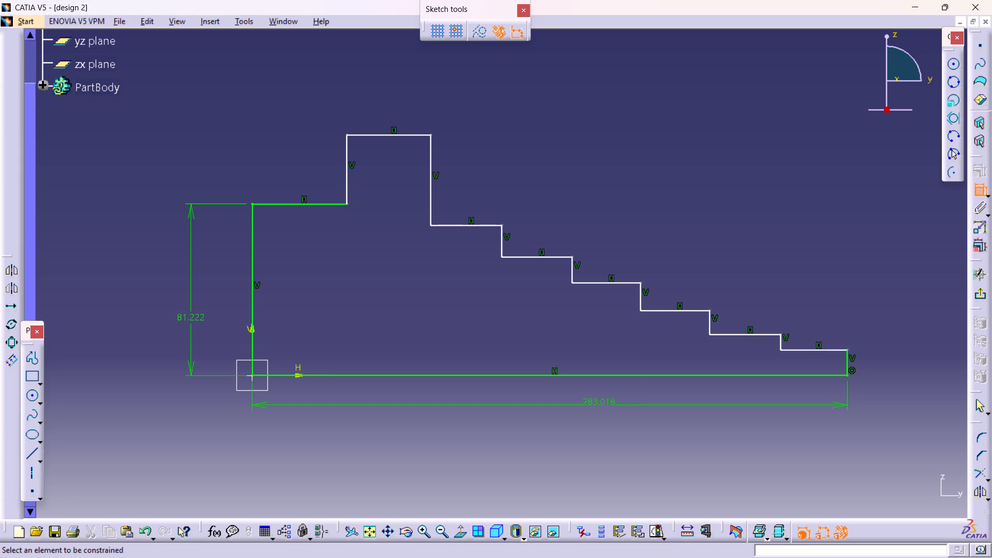
pyautogui.click(285, 203)
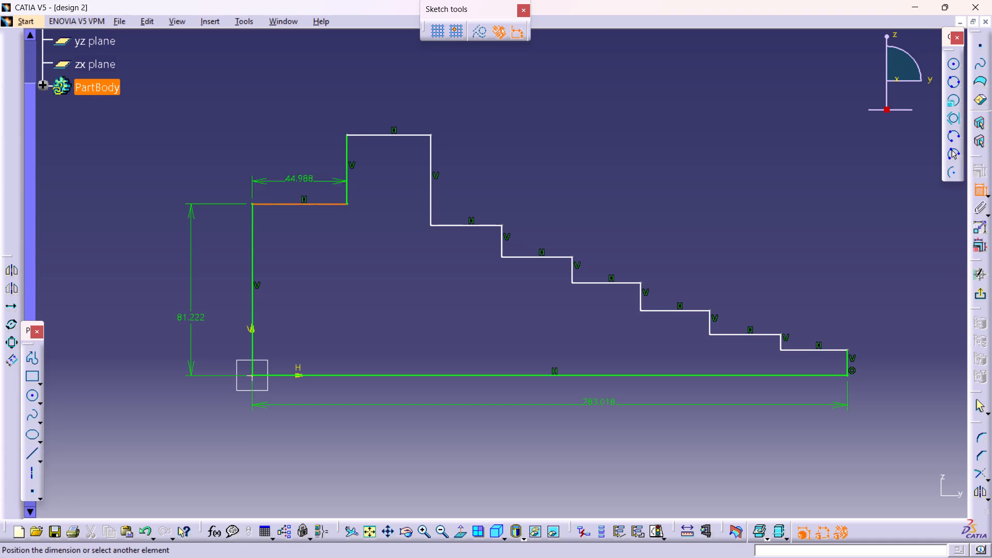
pyautogui.click(301, 116)
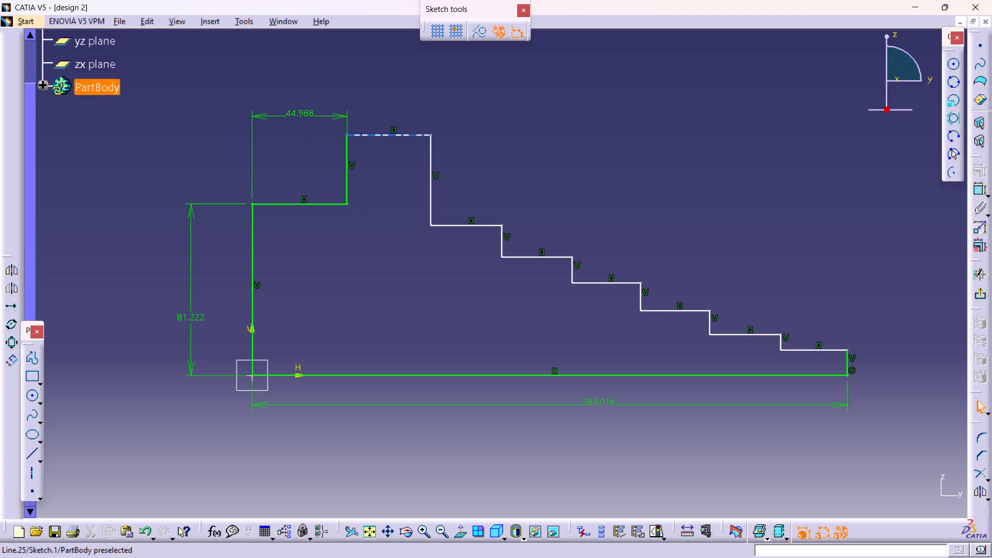
pyautogui.click(386, 134)
pyautogui.click(382, 133)
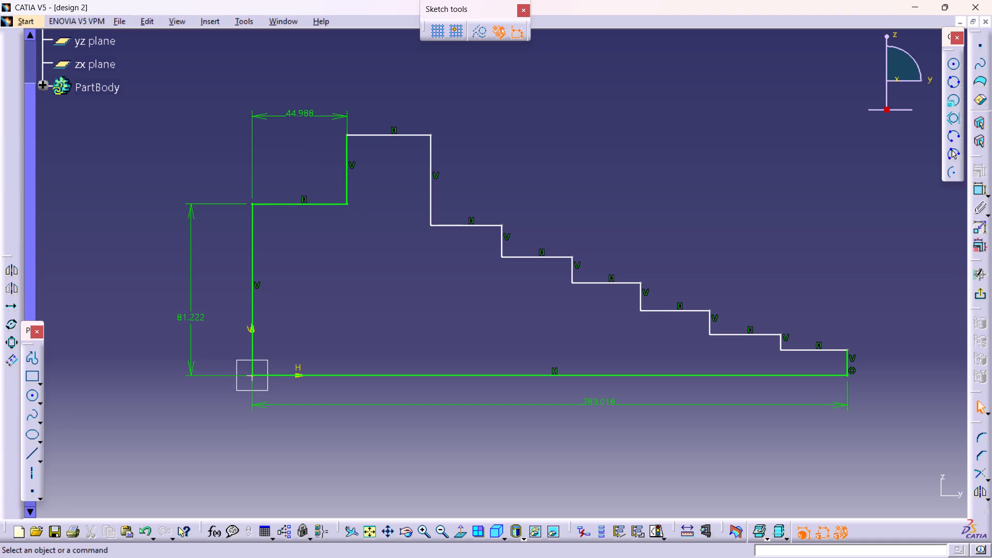
pyautogui.doubleClick(975, 191)
pyautogui.doubleClick(980, 191)
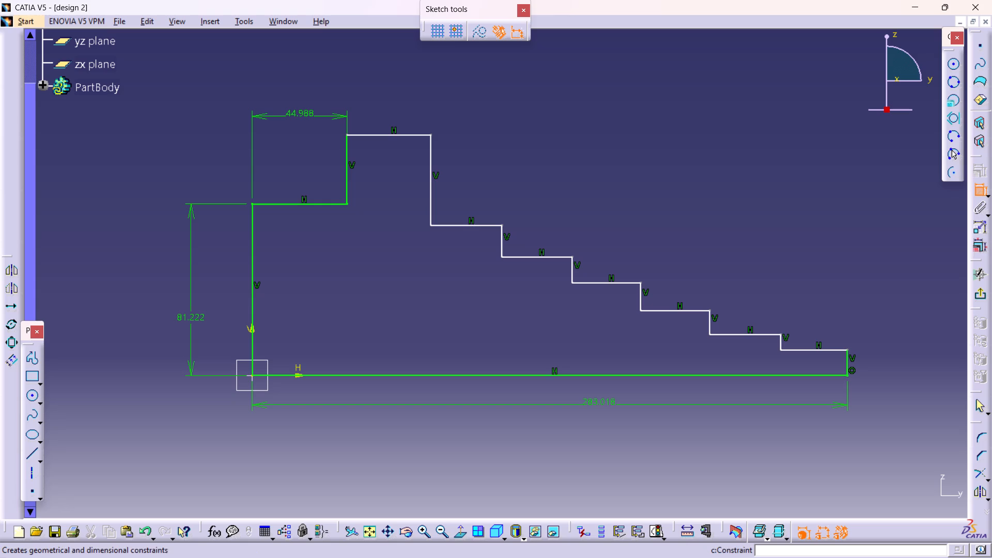
pyautogui.click(373, 135)
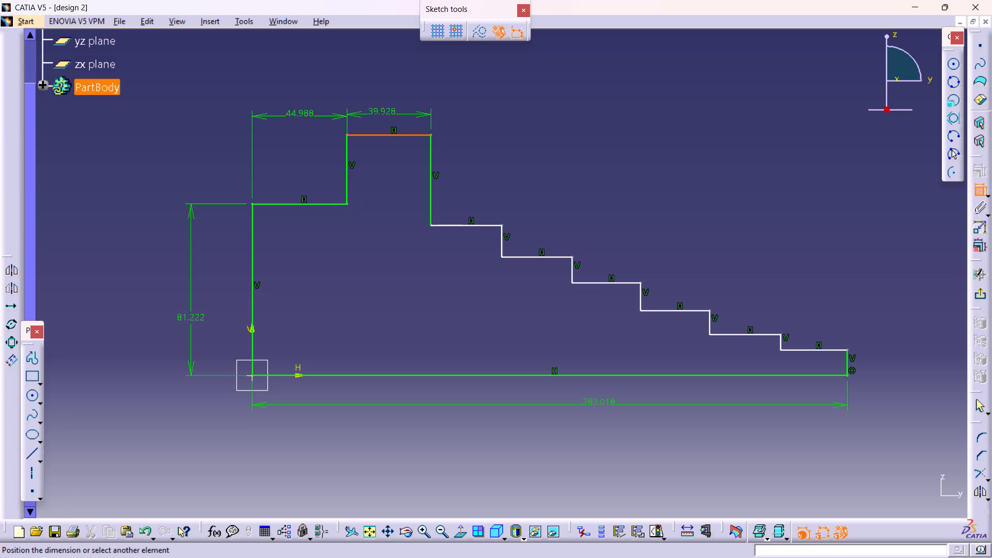
pyautogui.click(384, 115)
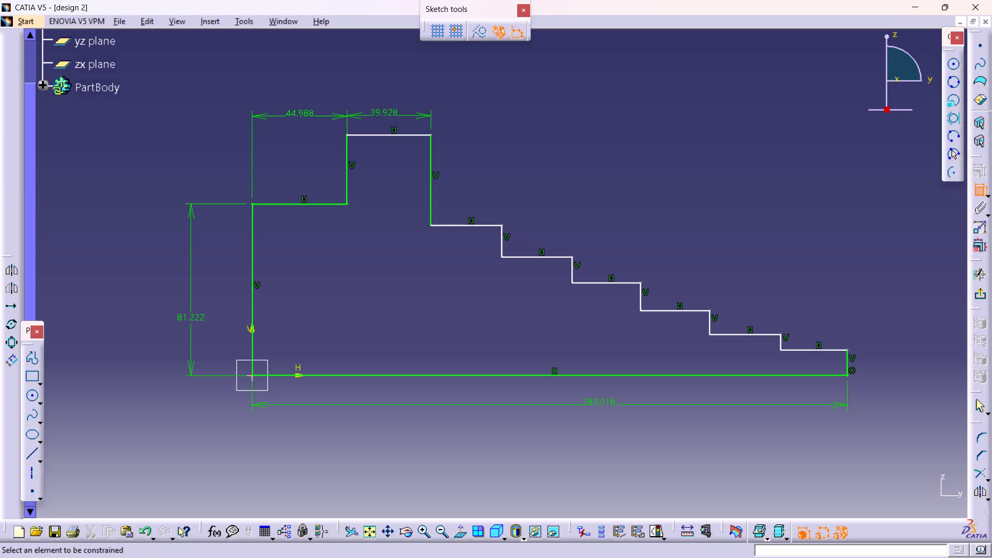
pyautogui.click(457, 227)
pyautogui.click(455, 116)
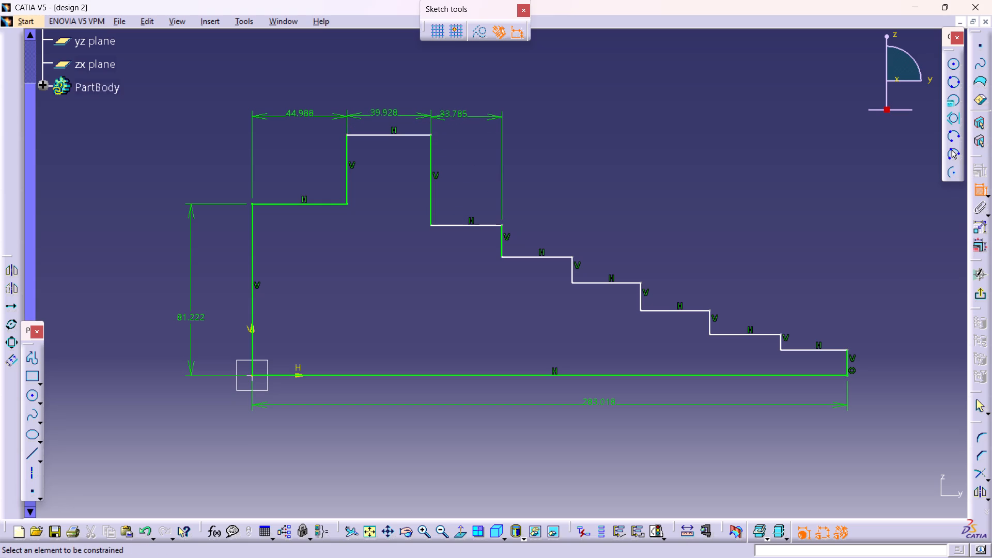
pyautogui.click(531, 256)
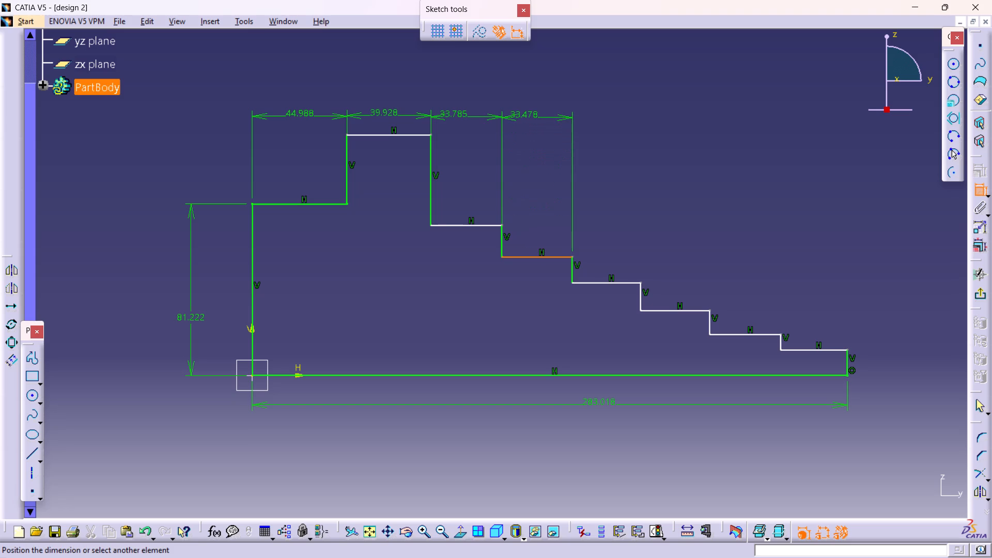
pyautogui.click(525, 118)
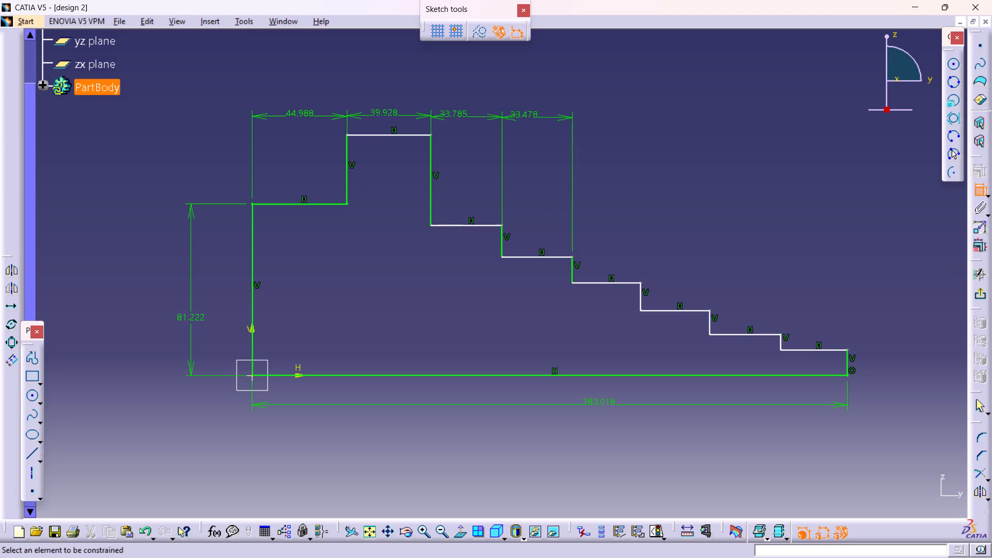
# Dimension the lengths of the third, fourth and fifth descending lands, continuing the dimension row above the profile.
pyautogui.click(601, 284)
pyautogui.click(598, 117)
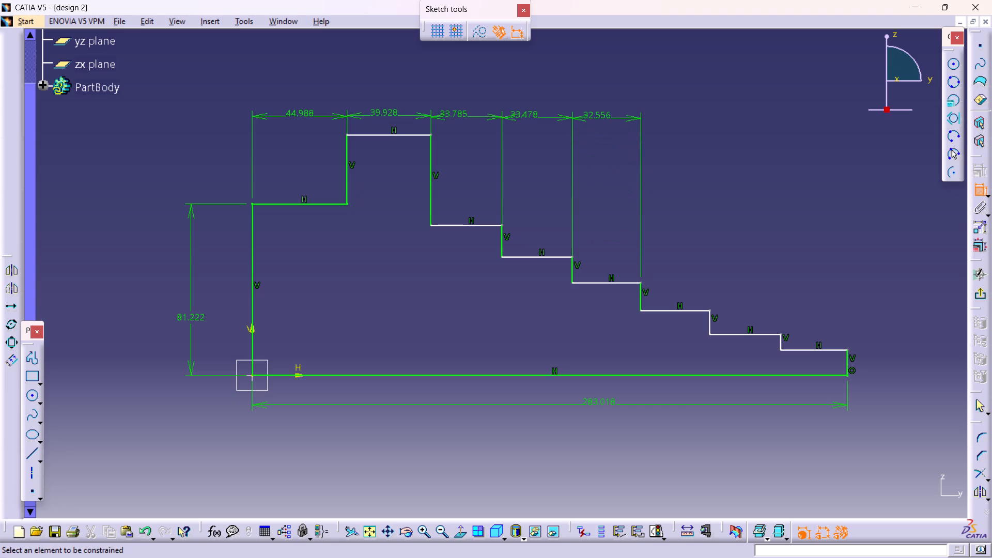
pyautogui.click(670, 309)
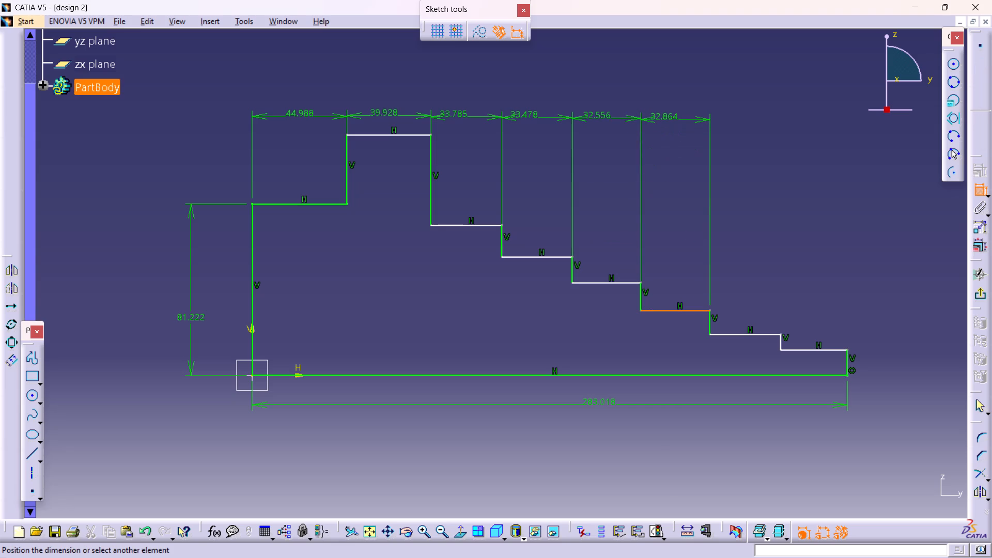
pyautogui.click(657, 126)
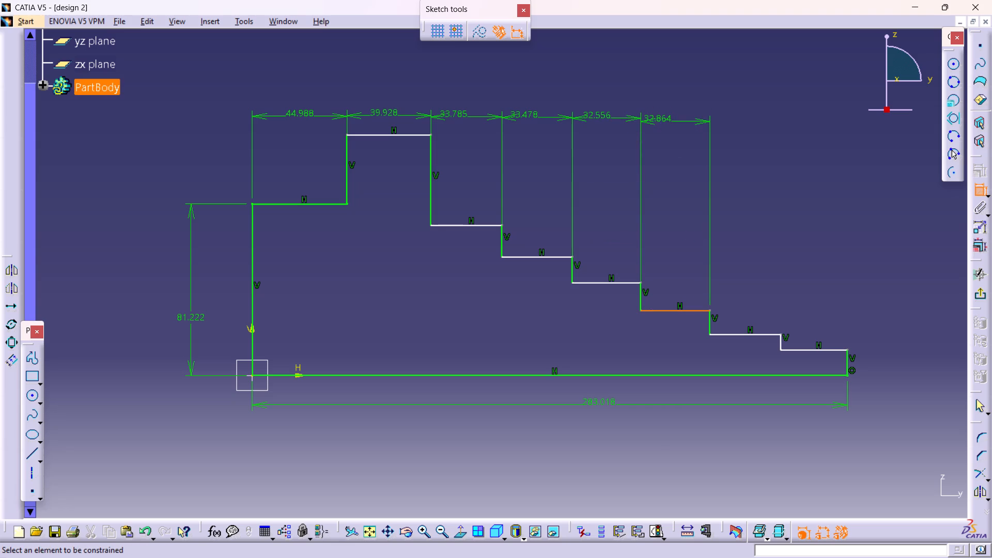
pyautogui.click(739, 335)
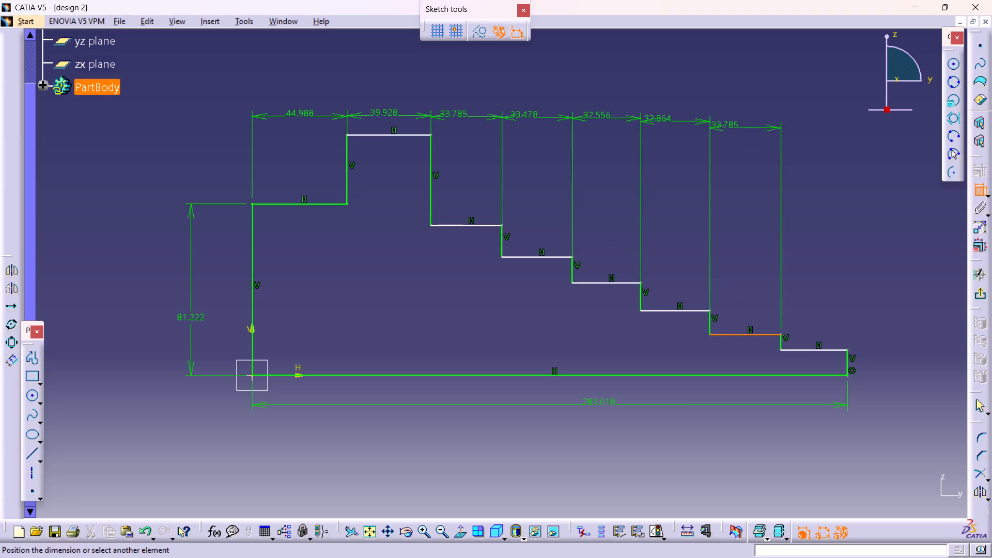
pyautogui.click(728, 122)
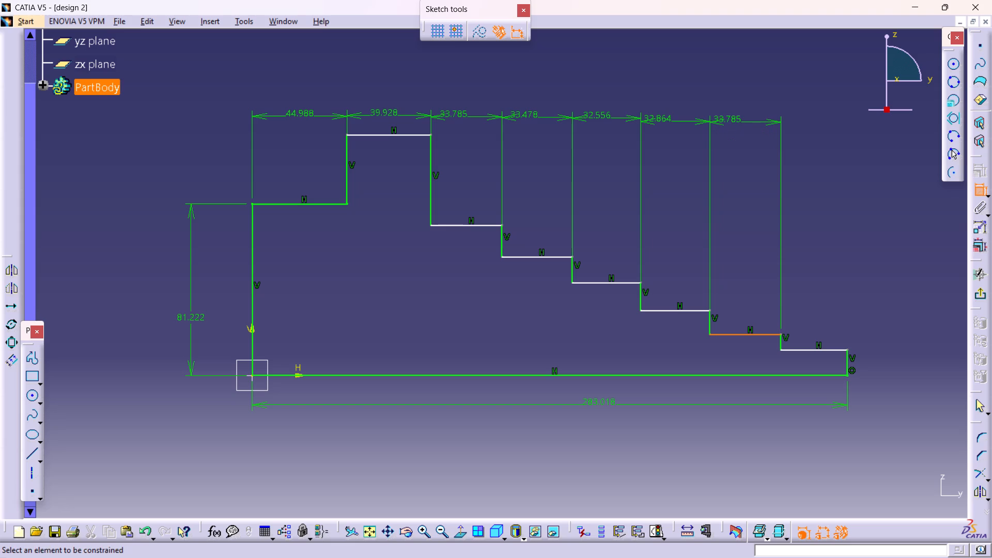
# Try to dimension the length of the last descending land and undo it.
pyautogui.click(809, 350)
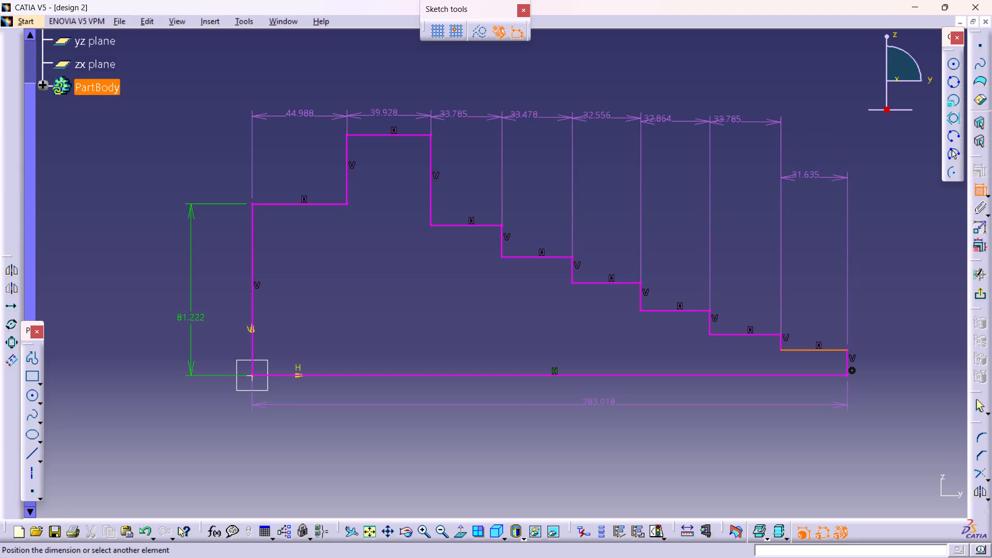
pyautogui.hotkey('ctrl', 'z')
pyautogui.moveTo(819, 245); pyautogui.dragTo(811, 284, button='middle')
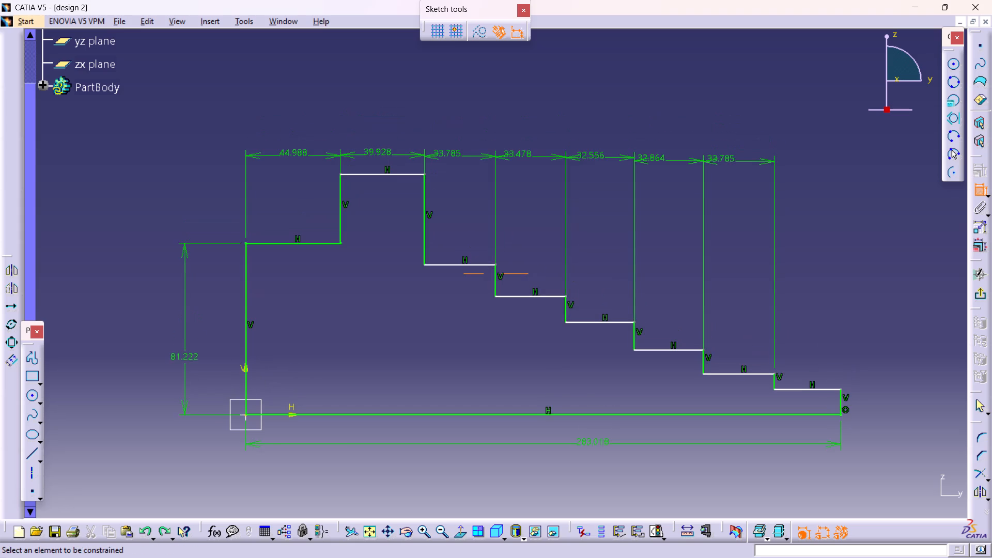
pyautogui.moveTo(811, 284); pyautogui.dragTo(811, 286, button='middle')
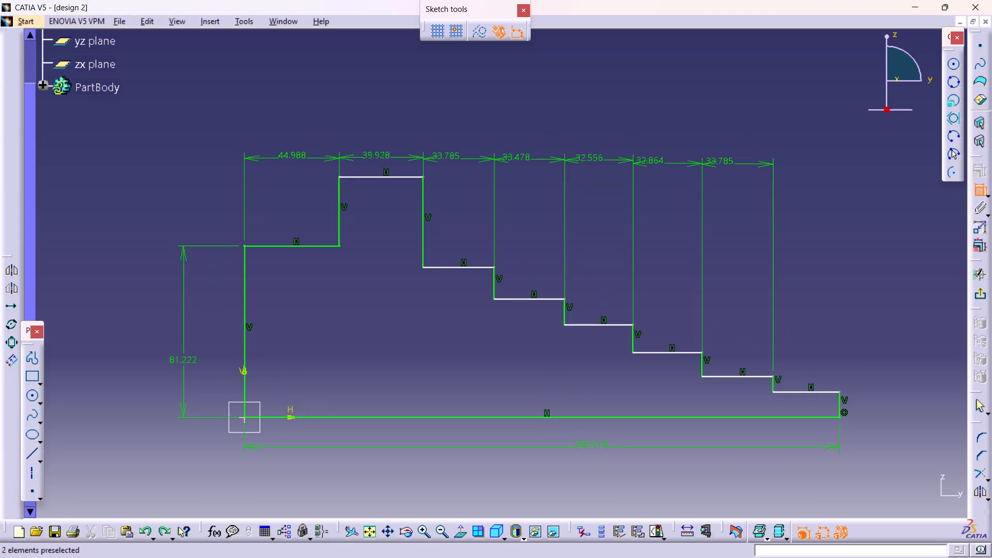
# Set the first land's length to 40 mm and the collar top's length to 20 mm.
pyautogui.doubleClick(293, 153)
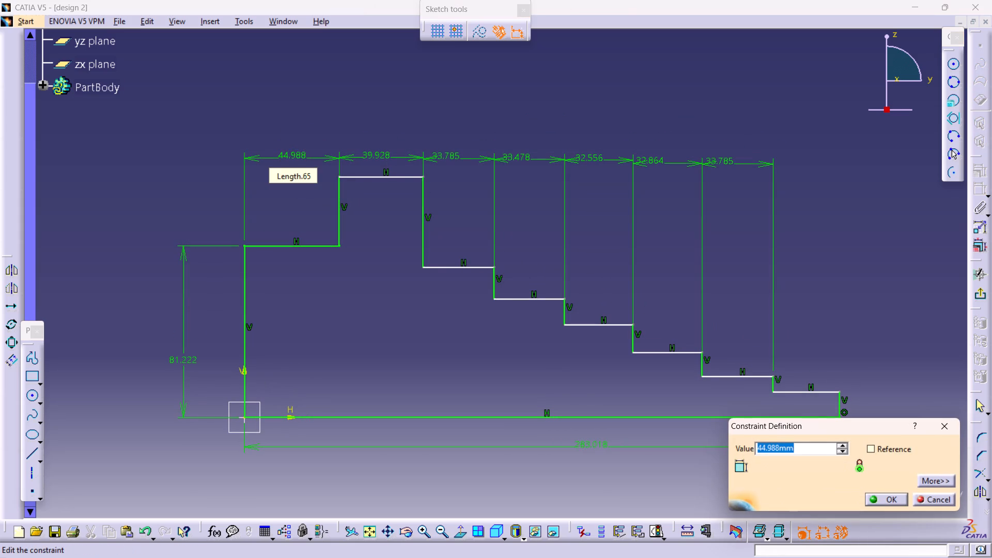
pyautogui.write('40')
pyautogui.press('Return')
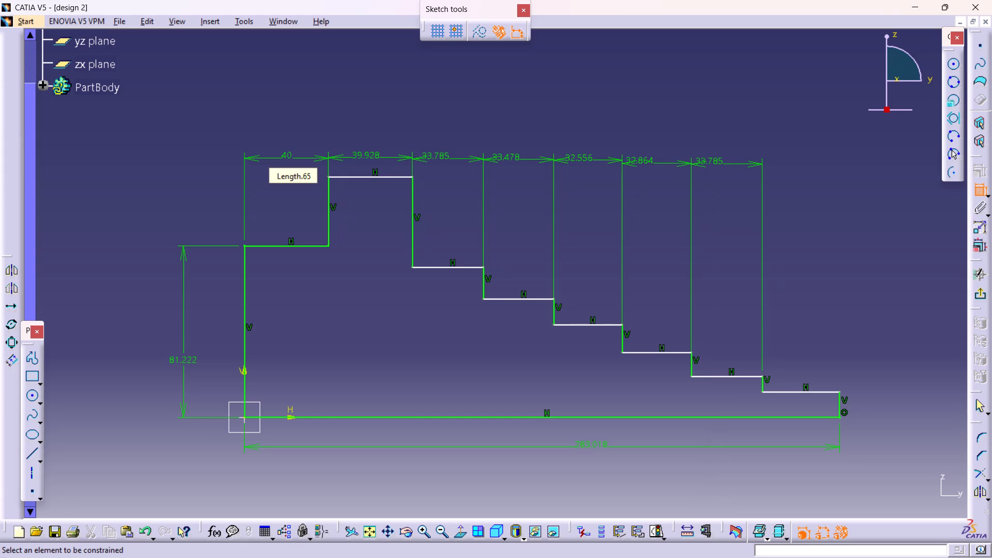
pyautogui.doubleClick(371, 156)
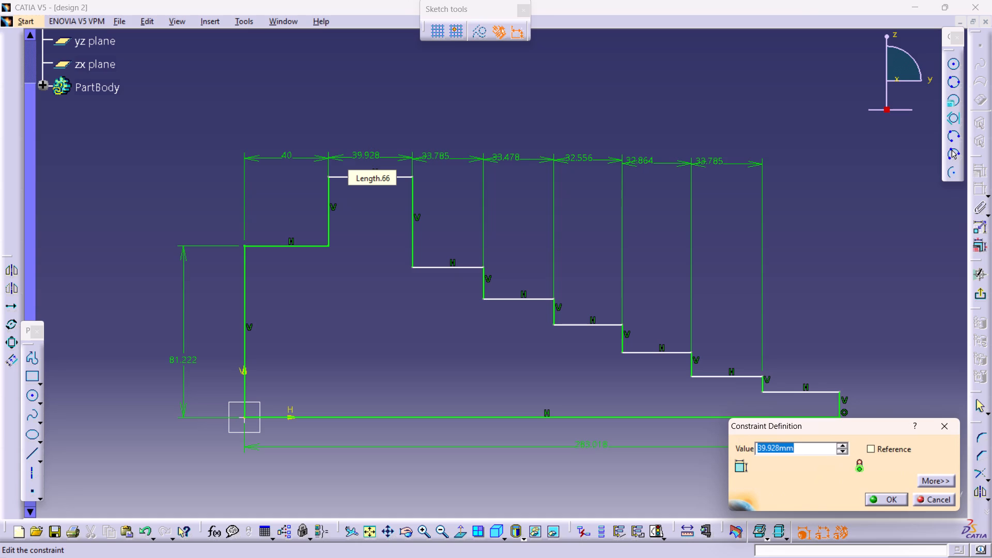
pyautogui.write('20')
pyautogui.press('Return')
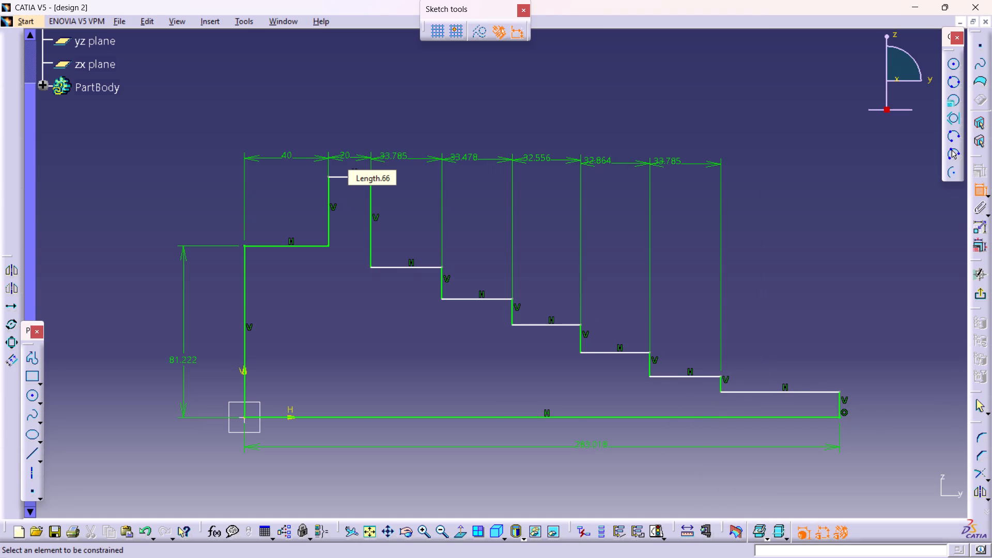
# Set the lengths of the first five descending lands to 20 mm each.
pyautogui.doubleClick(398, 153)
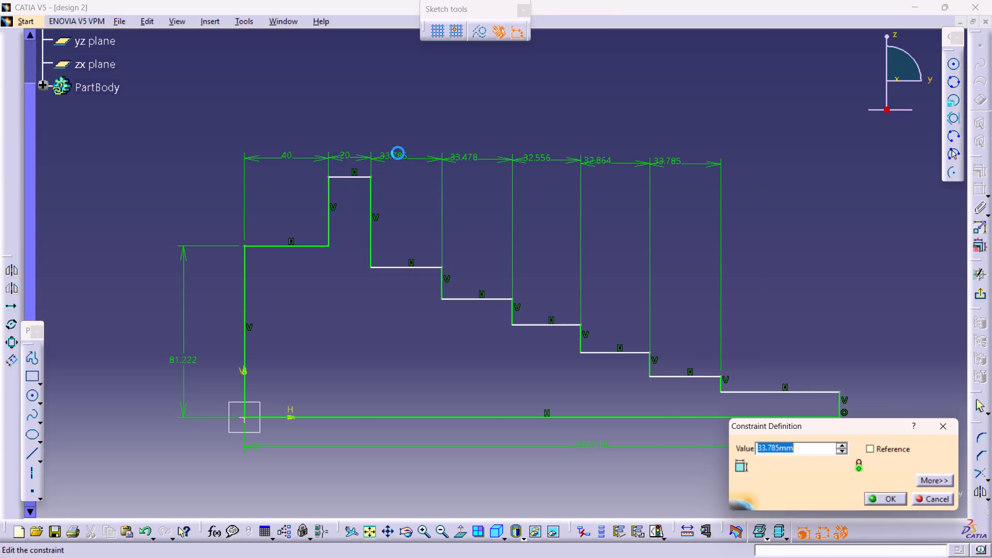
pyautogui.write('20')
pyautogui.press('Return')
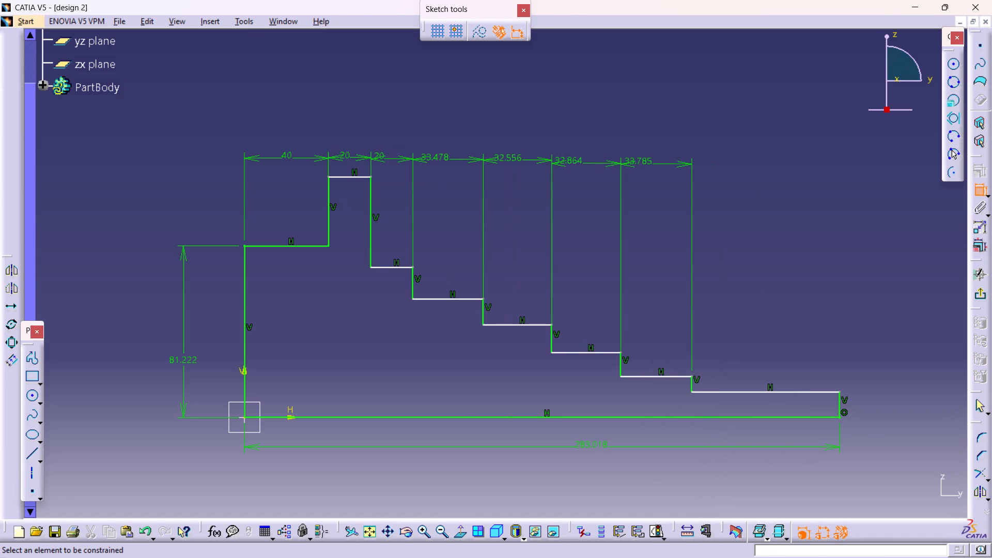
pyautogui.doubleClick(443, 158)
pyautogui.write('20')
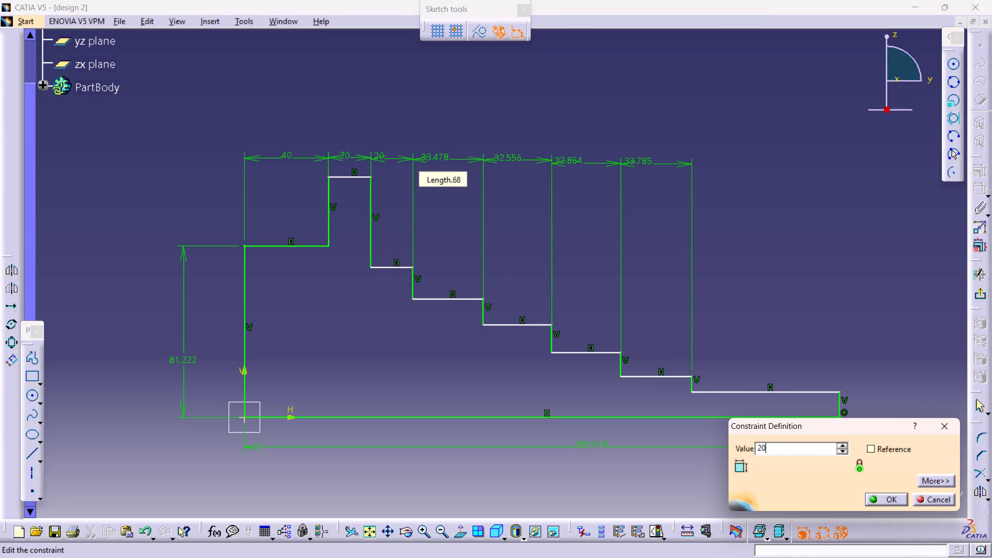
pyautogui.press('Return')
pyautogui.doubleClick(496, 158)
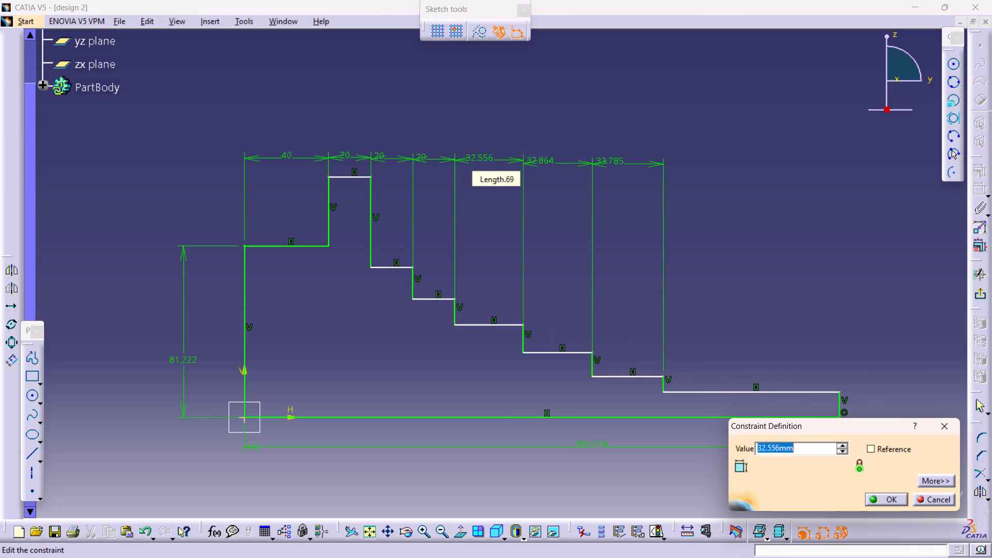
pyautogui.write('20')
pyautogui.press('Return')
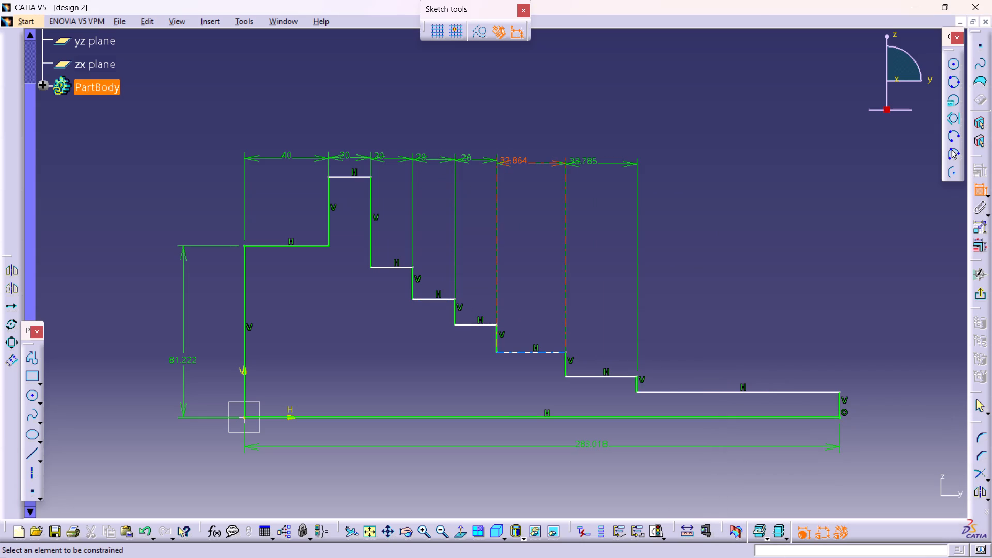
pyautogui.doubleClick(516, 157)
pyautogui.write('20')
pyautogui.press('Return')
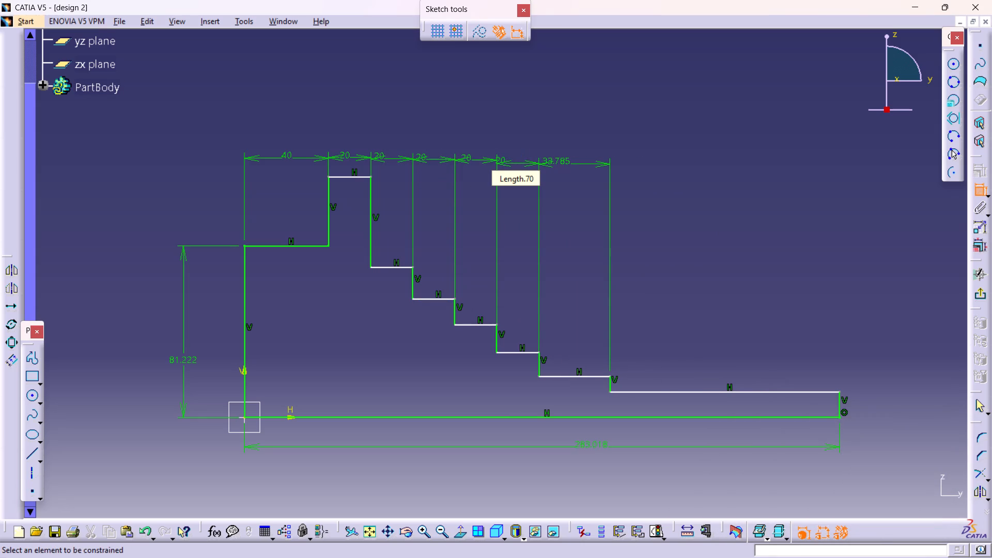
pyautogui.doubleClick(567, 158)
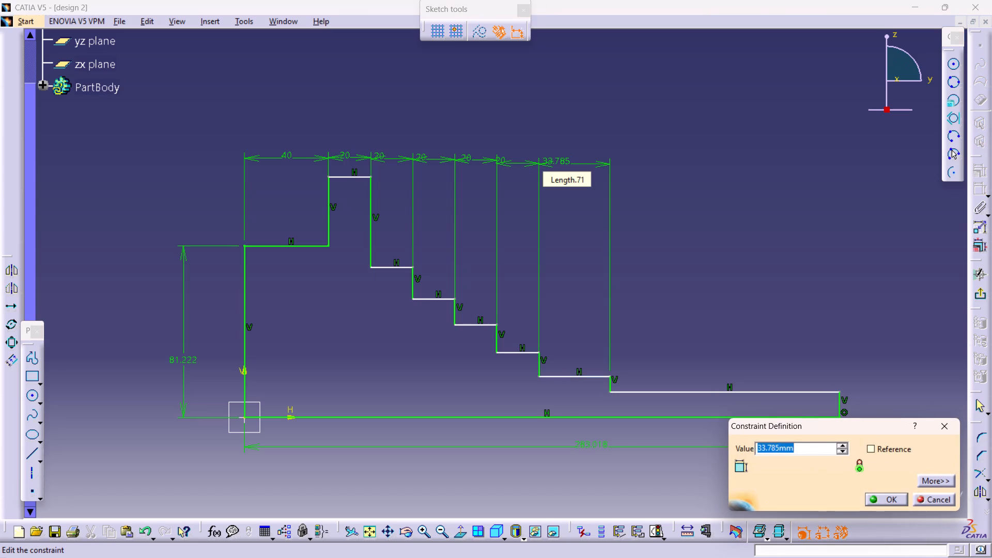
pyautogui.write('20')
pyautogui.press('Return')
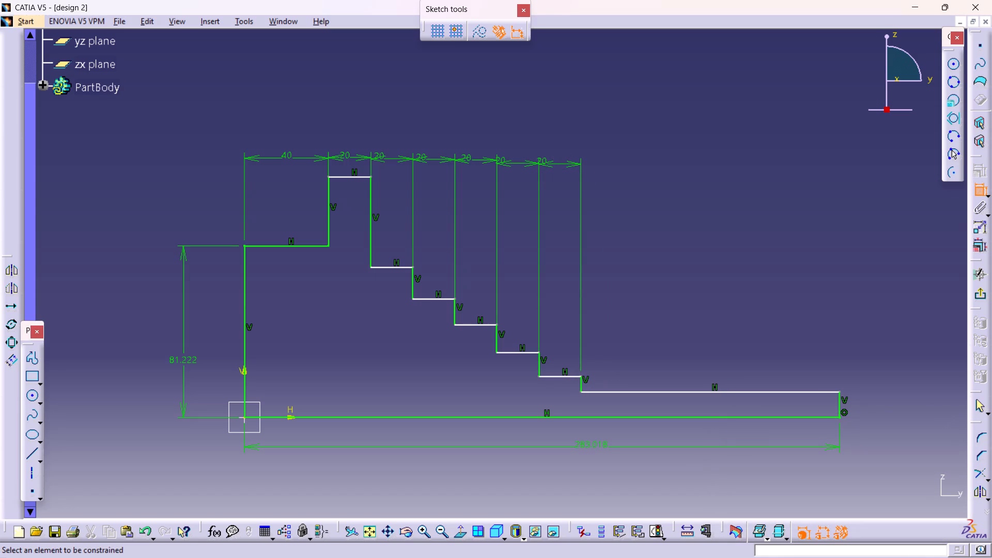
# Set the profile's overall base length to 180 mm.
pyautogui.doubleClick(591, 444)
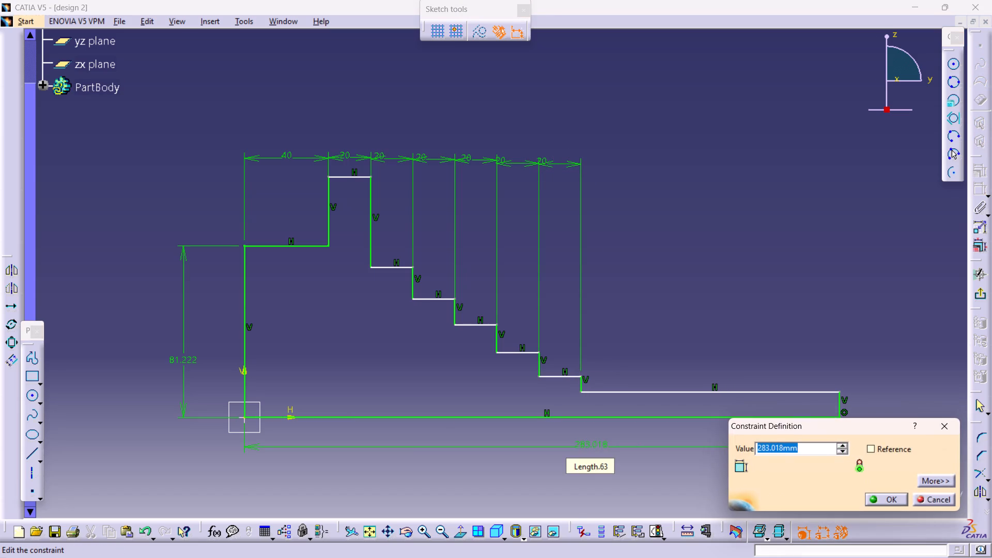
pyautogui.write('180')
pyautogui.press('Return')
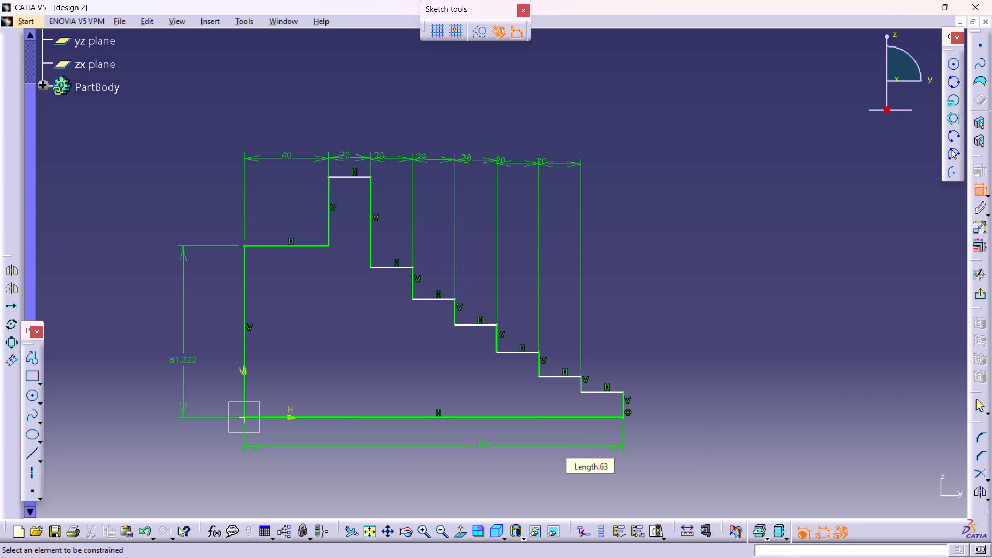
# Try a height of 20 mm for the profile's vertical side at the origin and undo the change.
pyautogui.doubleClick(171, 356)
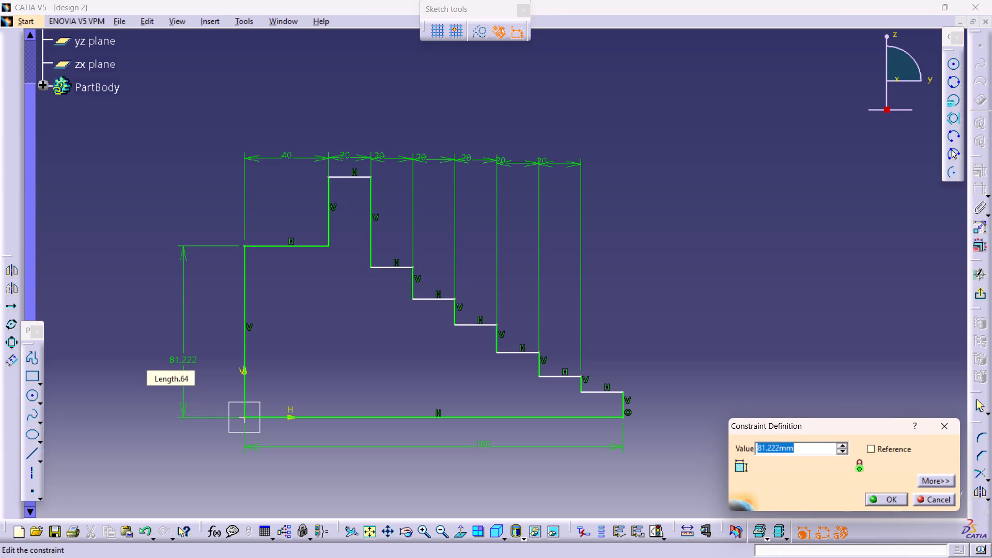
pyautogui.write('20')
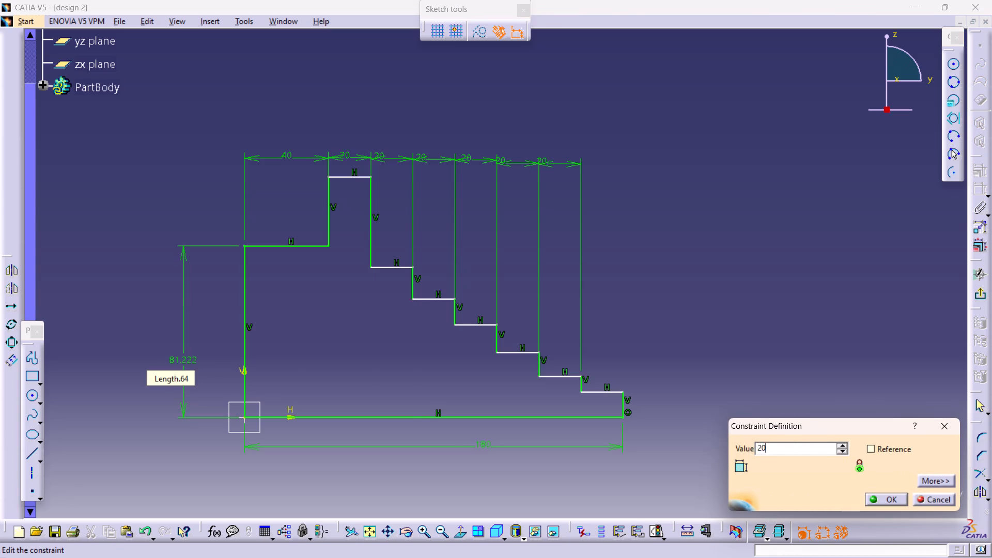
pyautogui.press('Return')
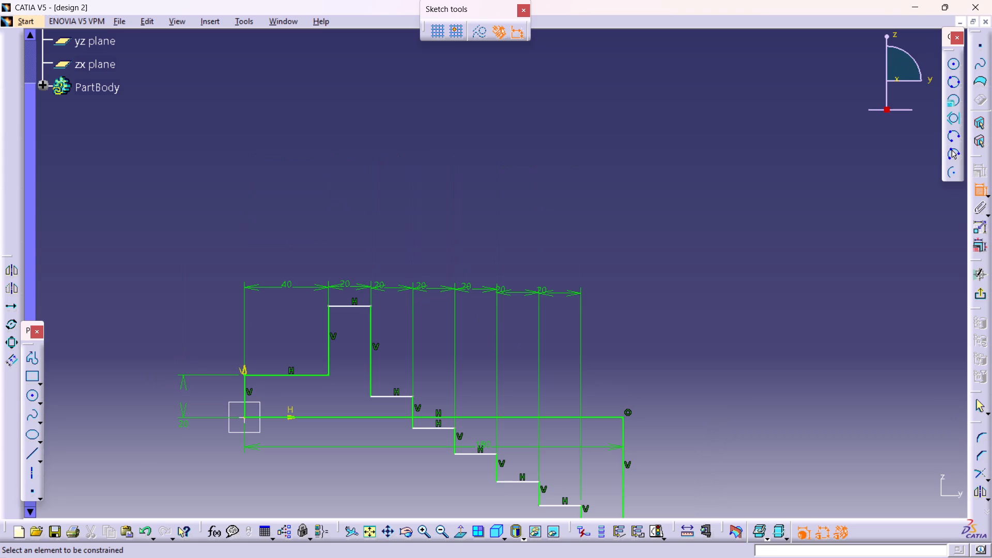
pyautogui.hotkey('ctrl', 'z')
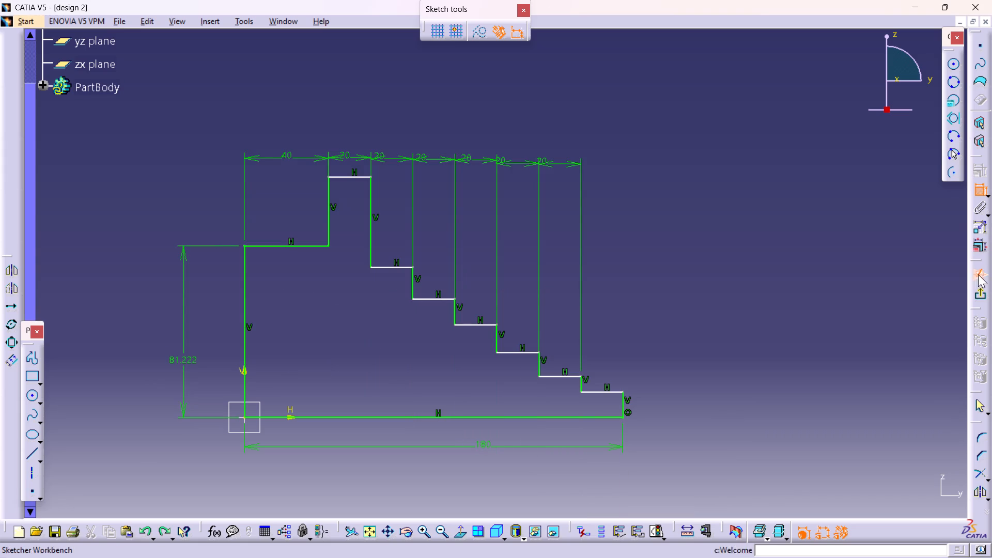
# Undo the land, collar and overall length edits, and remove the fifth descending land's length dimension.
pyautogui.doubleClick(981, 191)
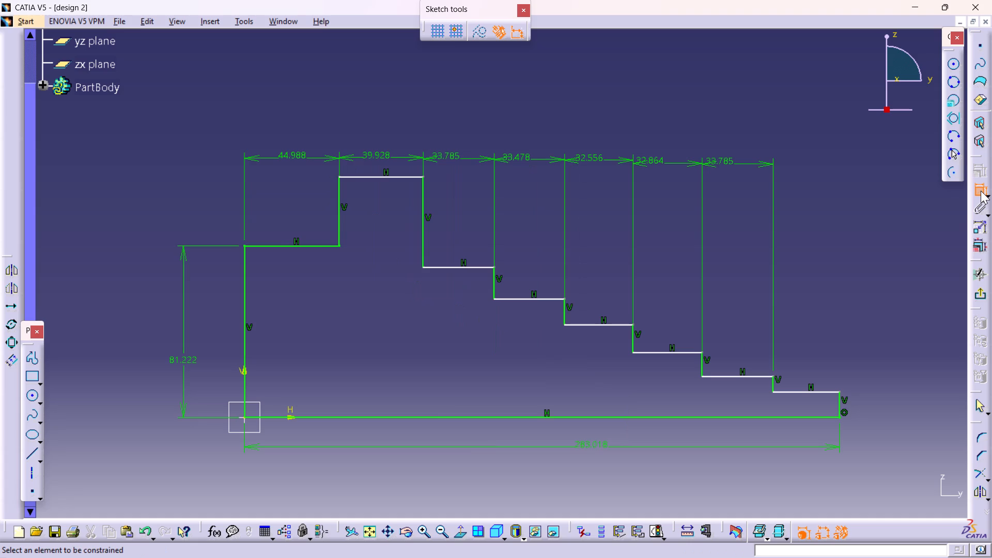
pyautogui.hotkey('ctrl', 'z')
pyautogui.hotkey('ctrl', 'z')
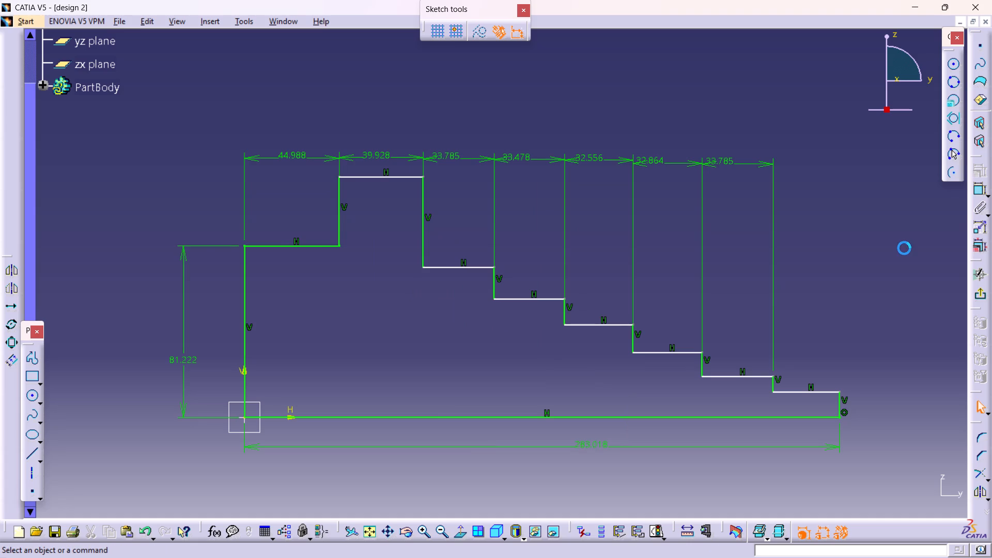
# Dimension the fifth descending land's length again in the row above the profile.
pyautogui.doubleClick(975, 192)
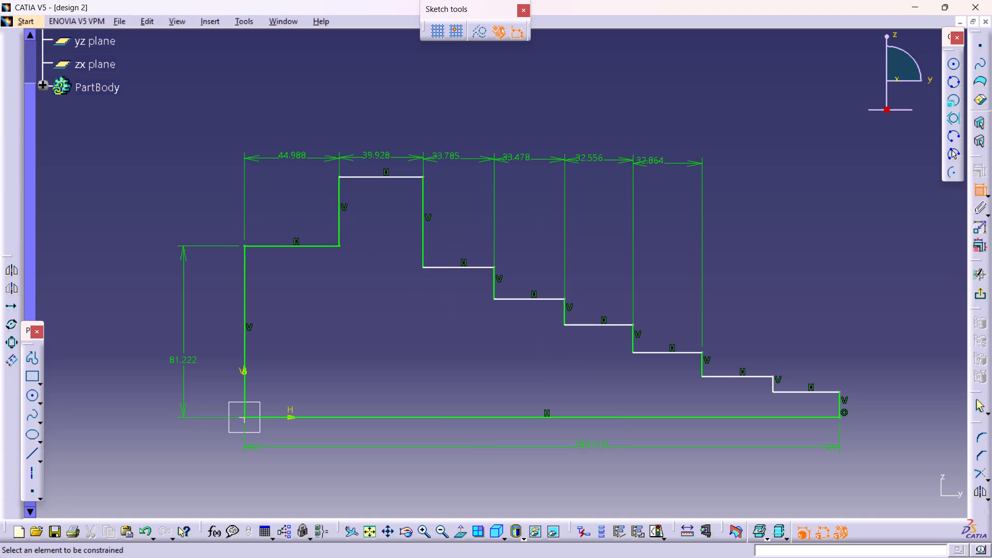
pyautogui.click(742, 374)
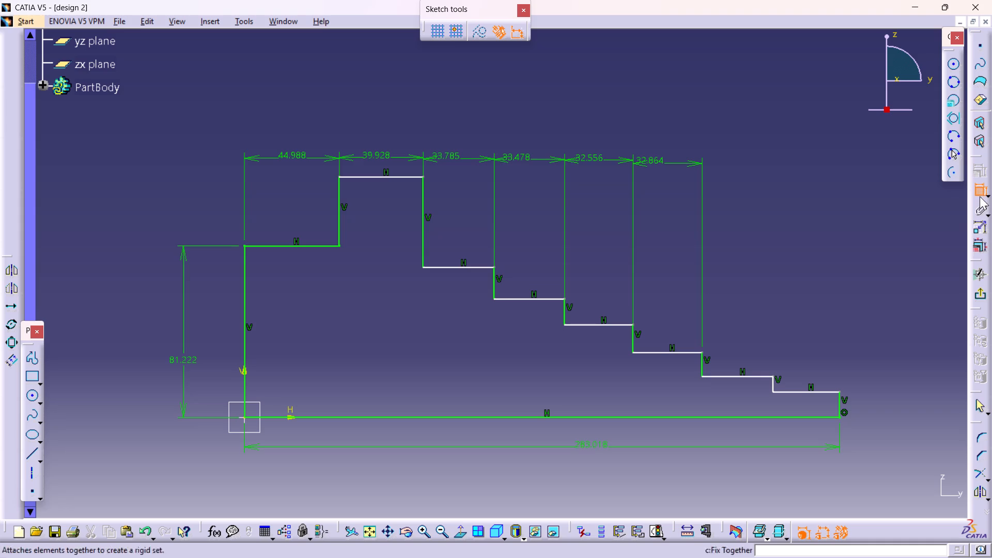
pyautogui.doubleClick(980, 187)
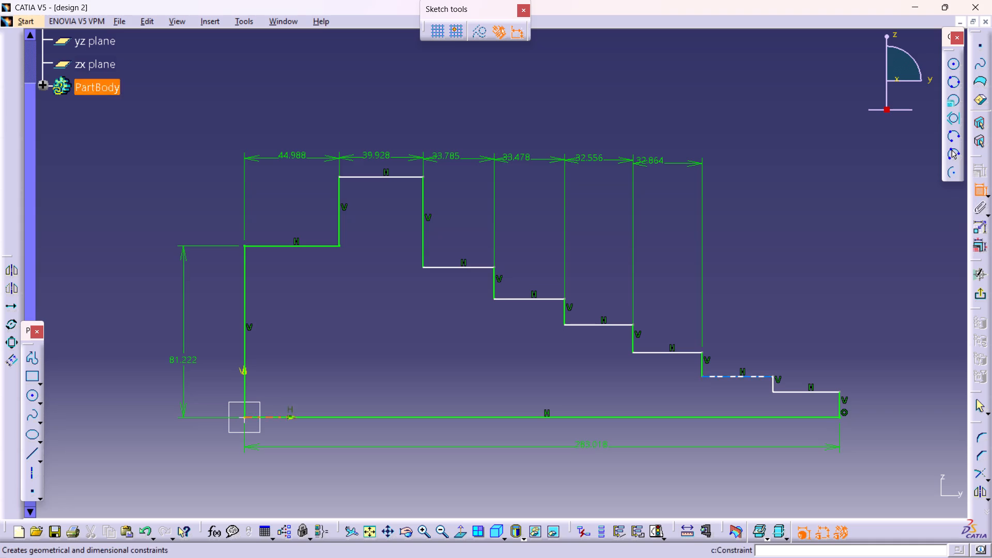
pyautogui.click(737, 376)
pyautogui.click(738, 377)
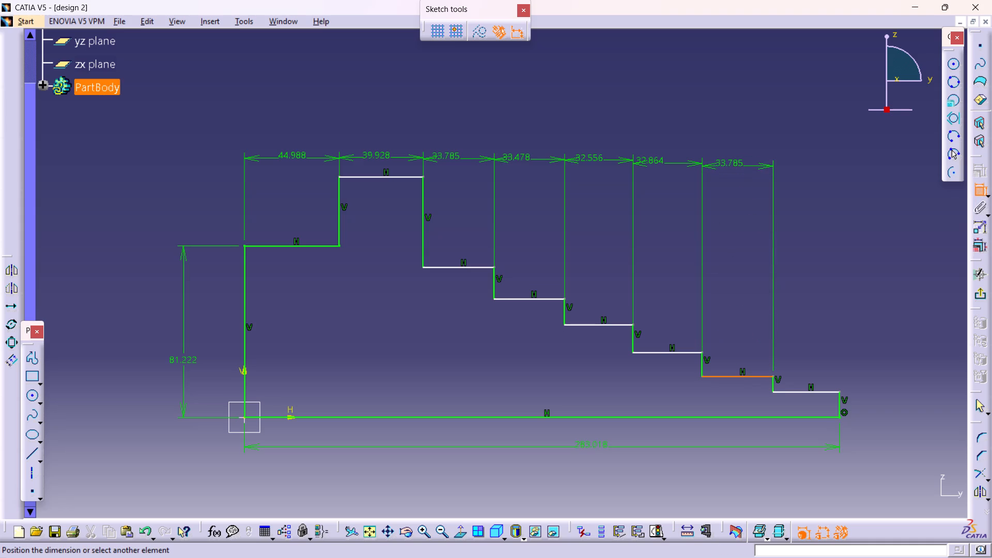
pyautogui.click(730, 166)
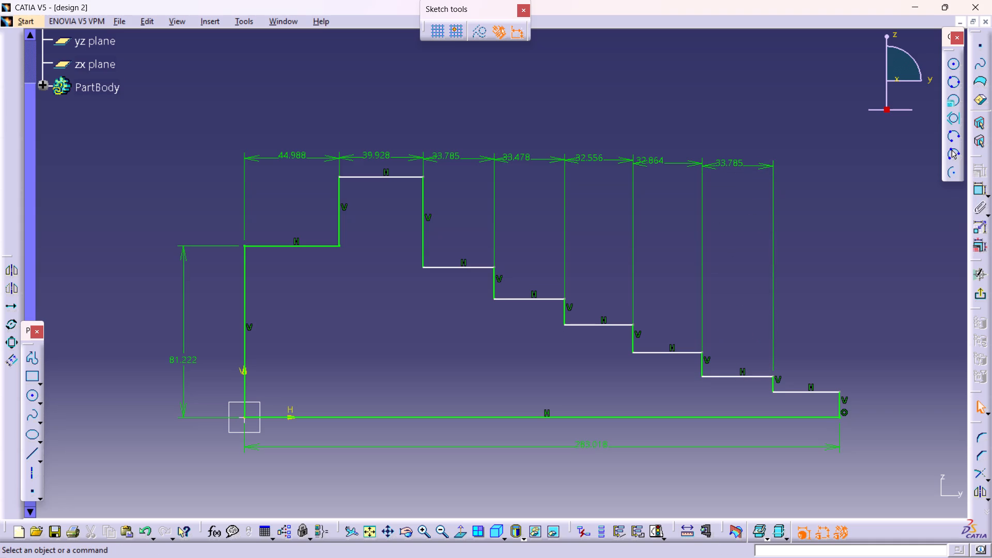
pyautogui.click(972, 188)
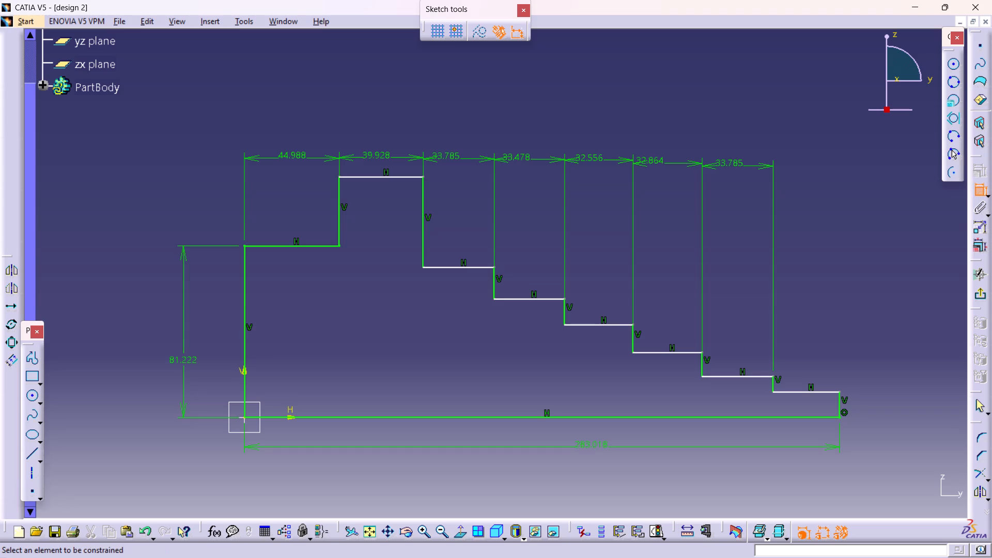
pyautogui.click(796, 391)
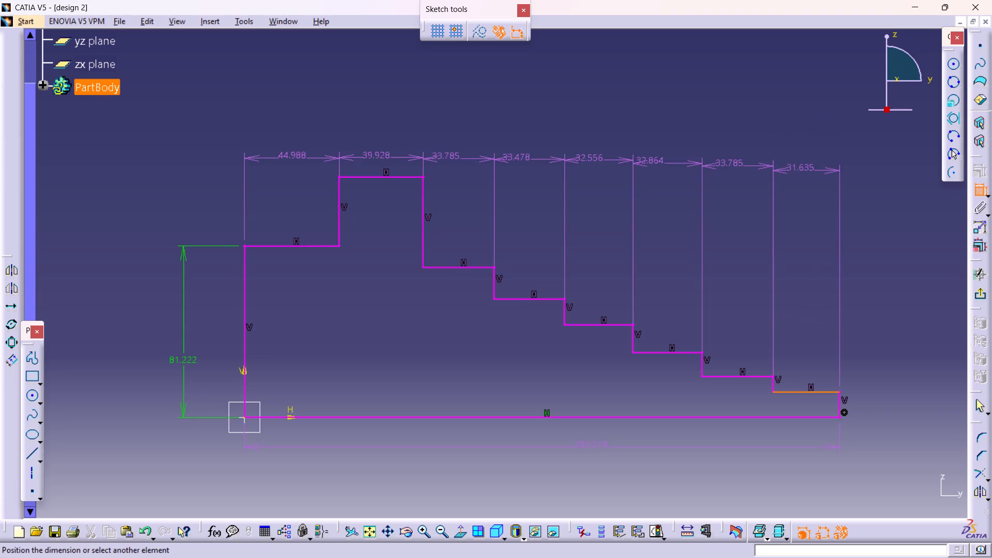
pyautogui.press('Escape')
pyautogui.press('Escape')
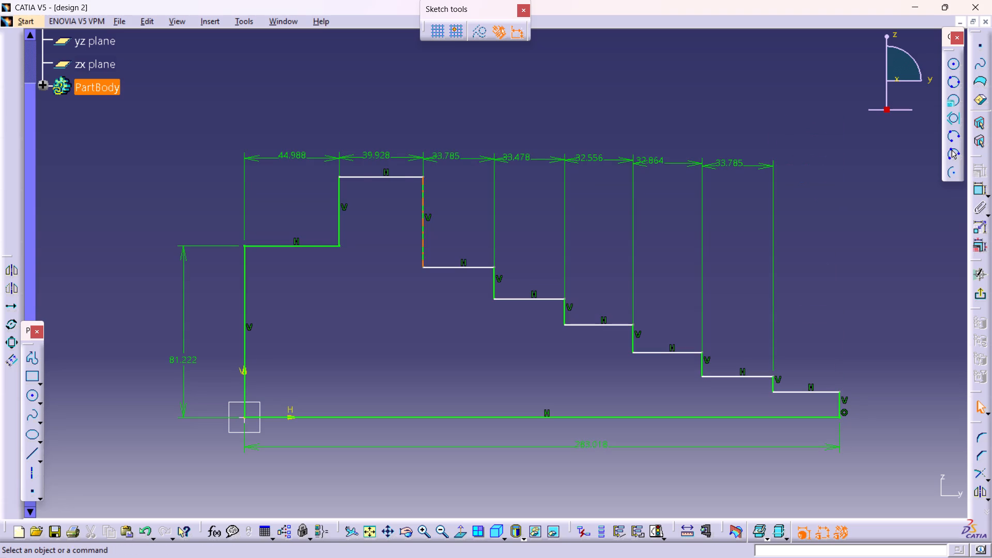
# Set the length of the first land at the origin side to 40 mm and the collar's length to 20 mm.
pyautogui.doubleClick(302, 154)
pyautogui.press('2')
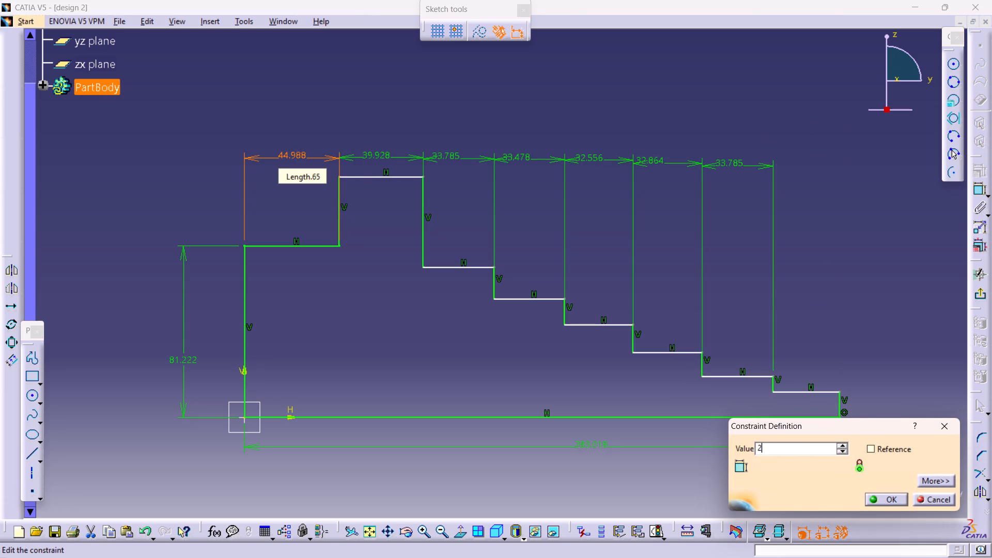
pyautogui.press('BackSpace')
pyautogui.write('40')
pyautogui.press('Return')
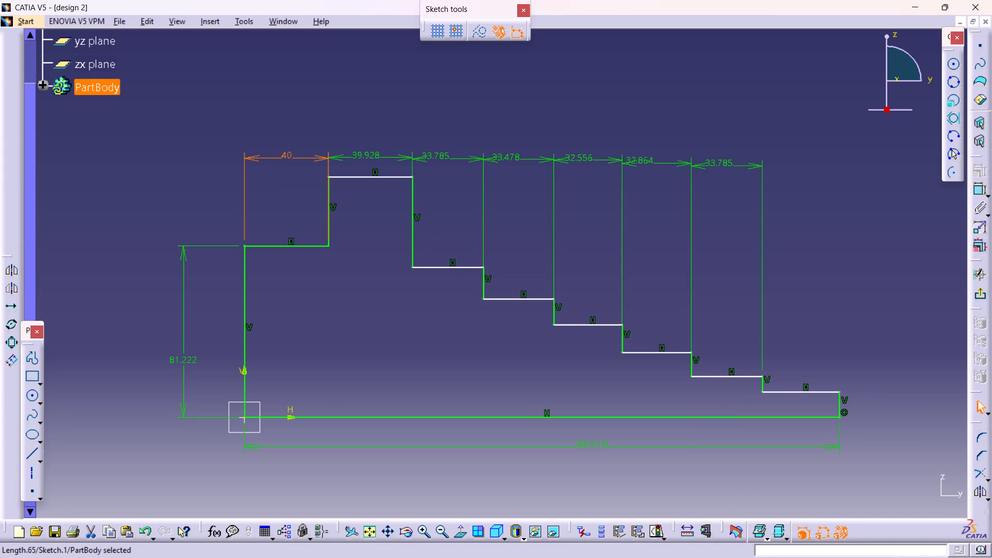
pyautogui.doubleClick(368, 157)
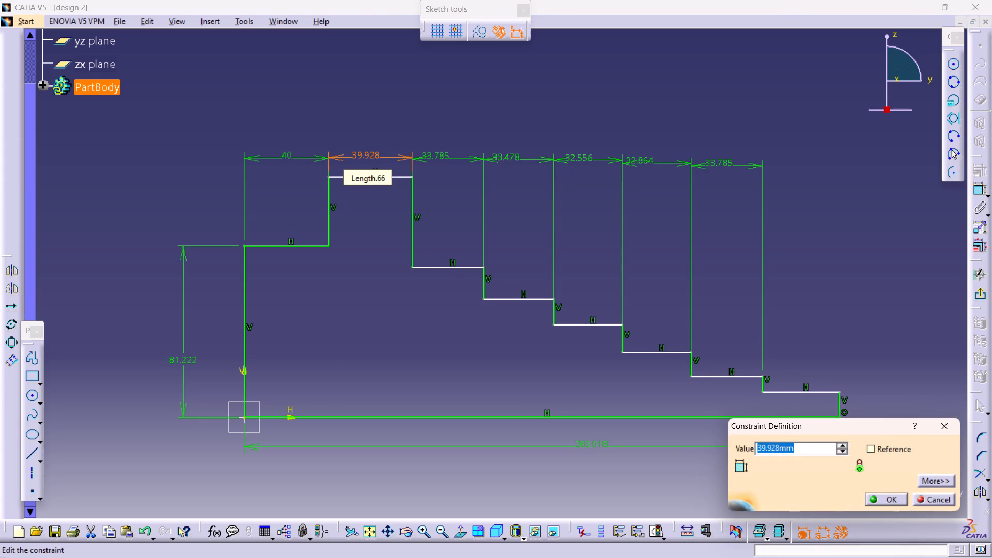
pyautogui.write('20')
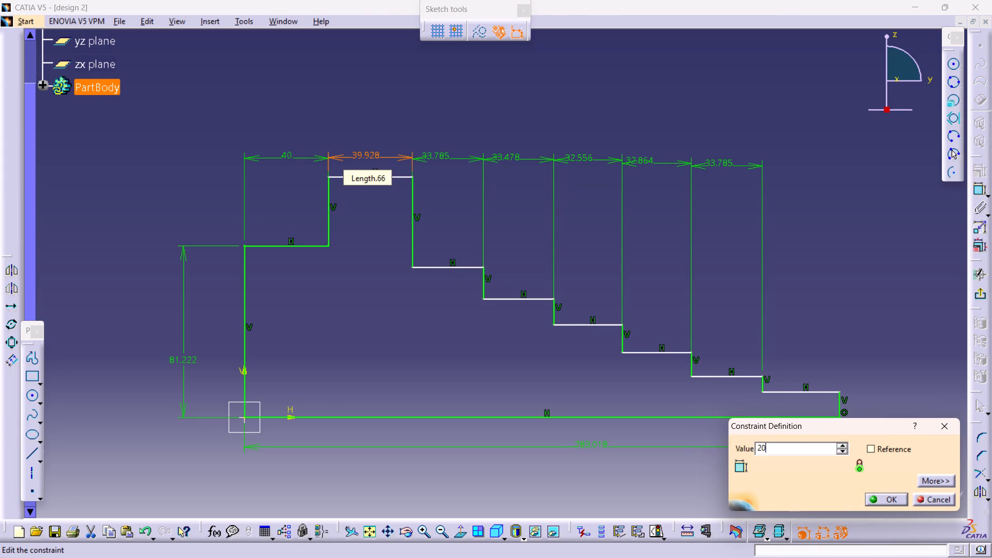
pyautogui.press('Return')
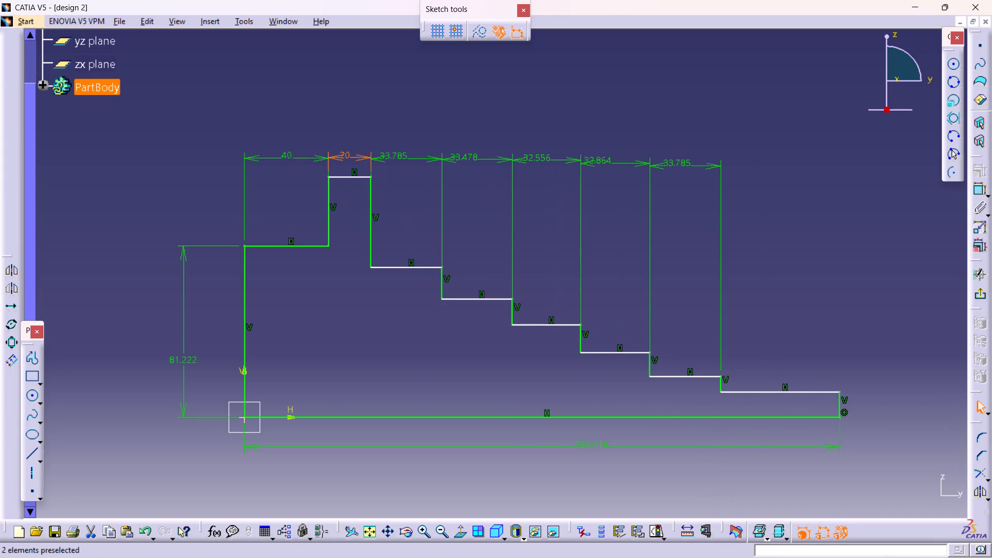
# Set the lengths of the first five descending lands after the collar to 20 mm each.
pyautogui.doubleClick(402, 153)
pyautogui.write('20')
pyautogui.press('Return')
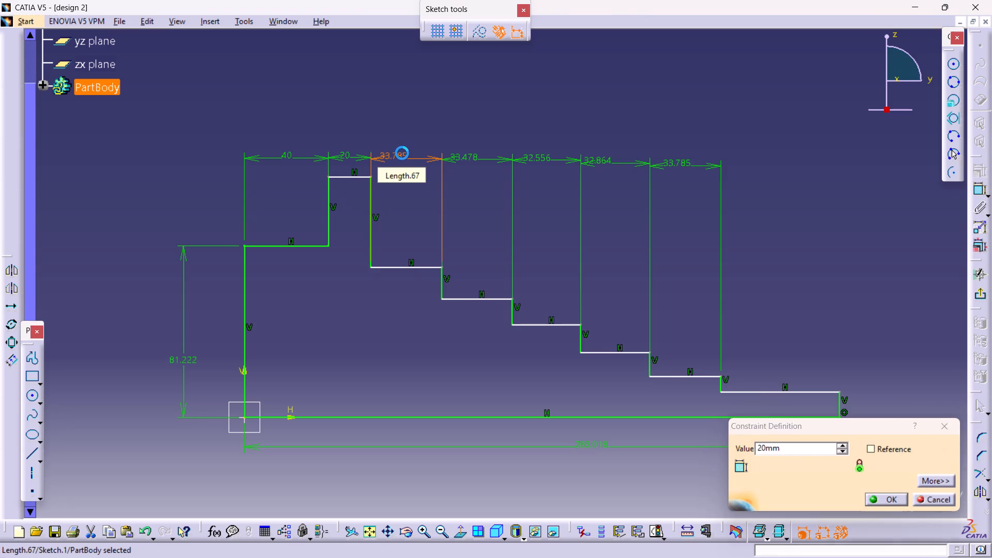
pyautogui.doubleClick(435, 151)
pyautogui.write('20')
pyautogui.press('Return')
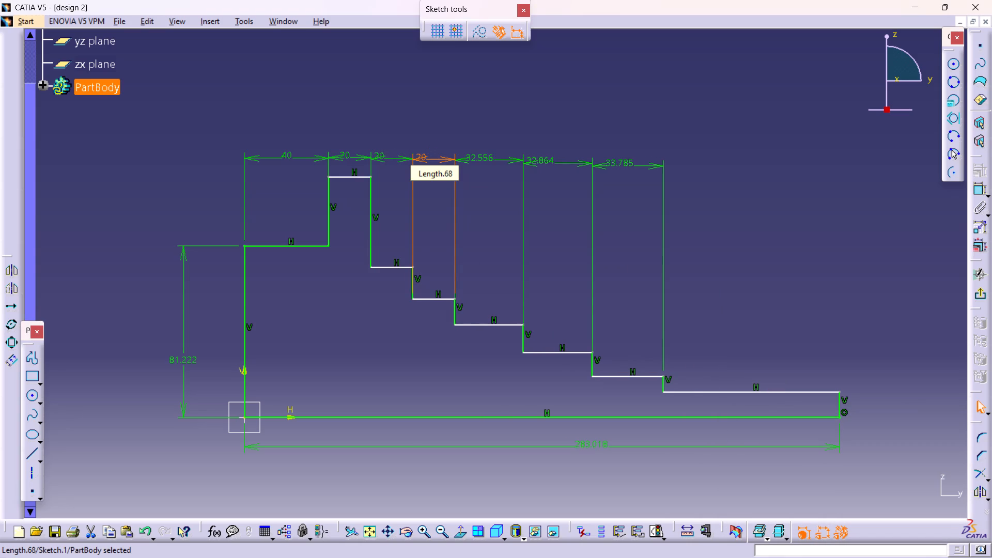
pyautogui.doubleClick(471, 159)
pyautogui.write('20')
pyautogui.press('Return')
pyautogui.doubleClick(513, 156)
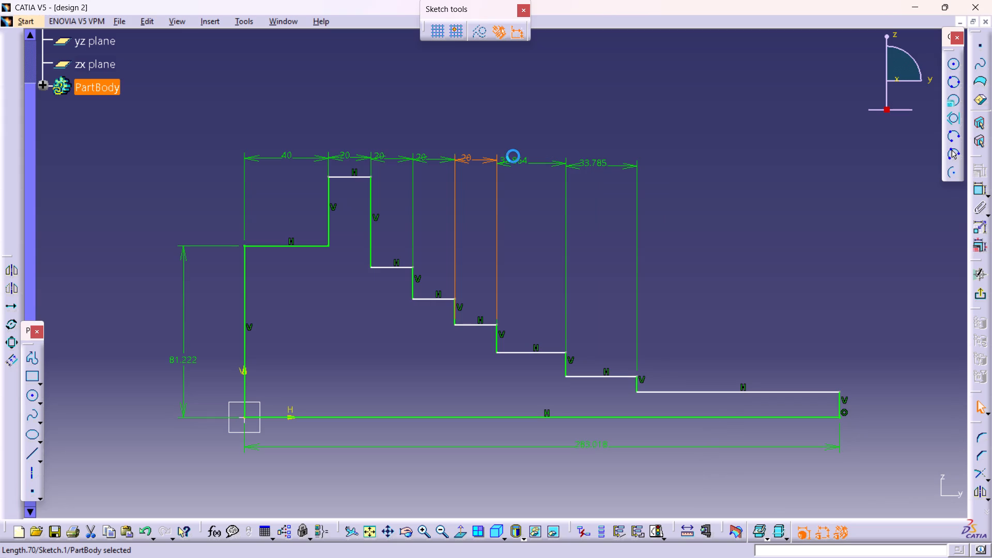
pyautogui.write('20')
pyautogui.press('Return')
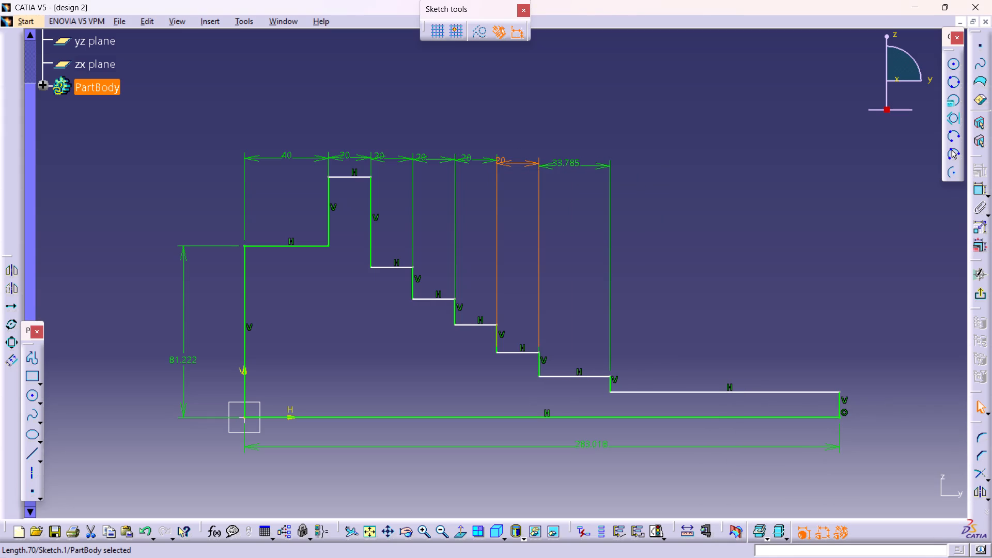
pyautogui.doubleClick(567, 162)
pyautogui.write('20')
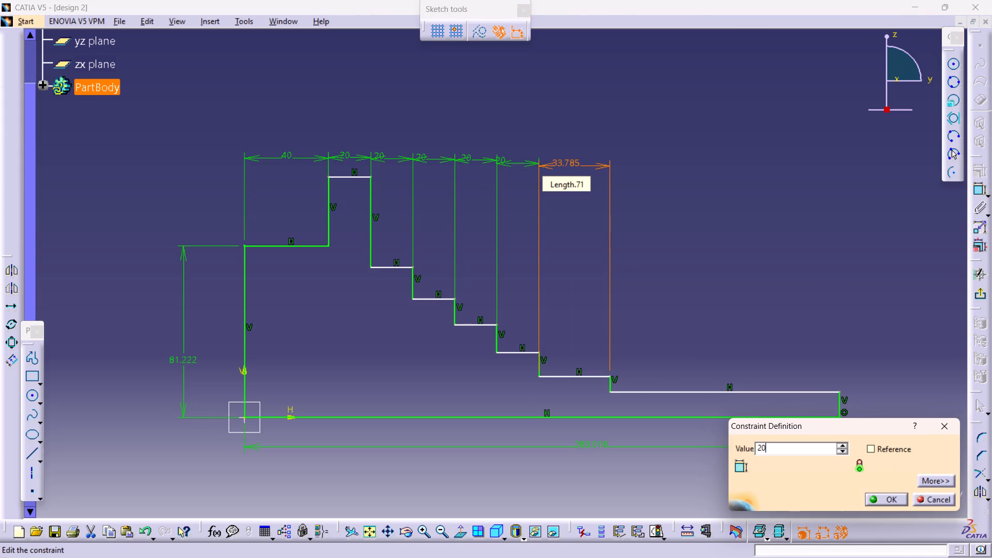
pyautogui.press('Return')
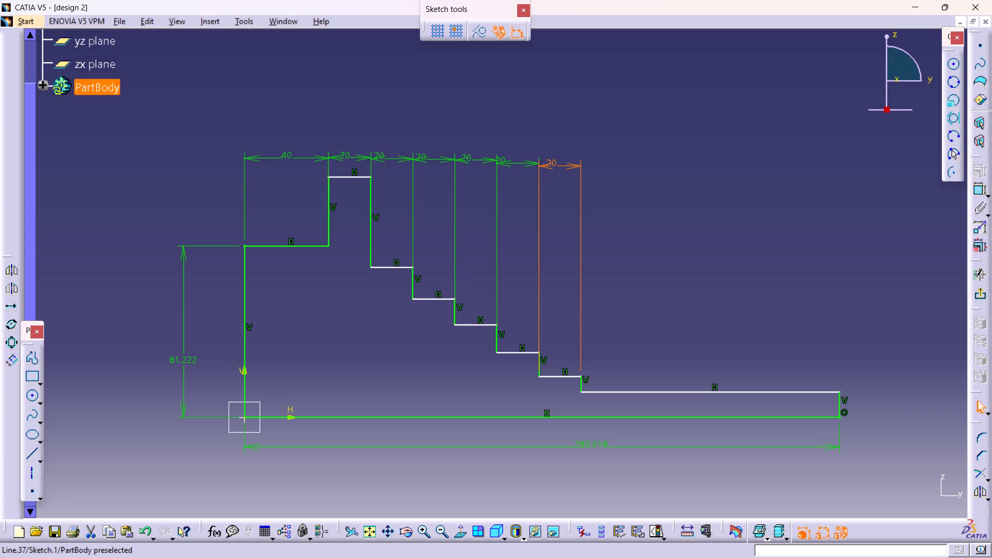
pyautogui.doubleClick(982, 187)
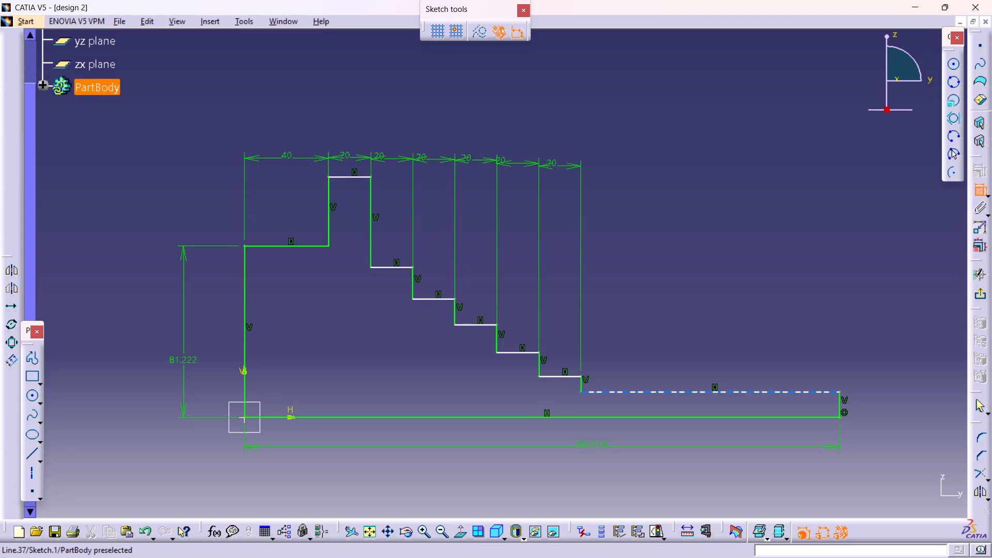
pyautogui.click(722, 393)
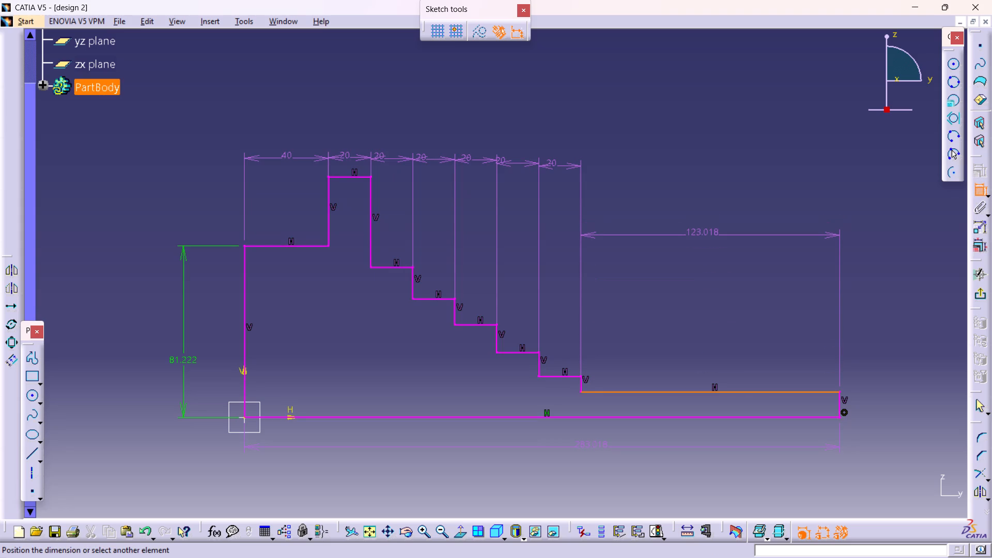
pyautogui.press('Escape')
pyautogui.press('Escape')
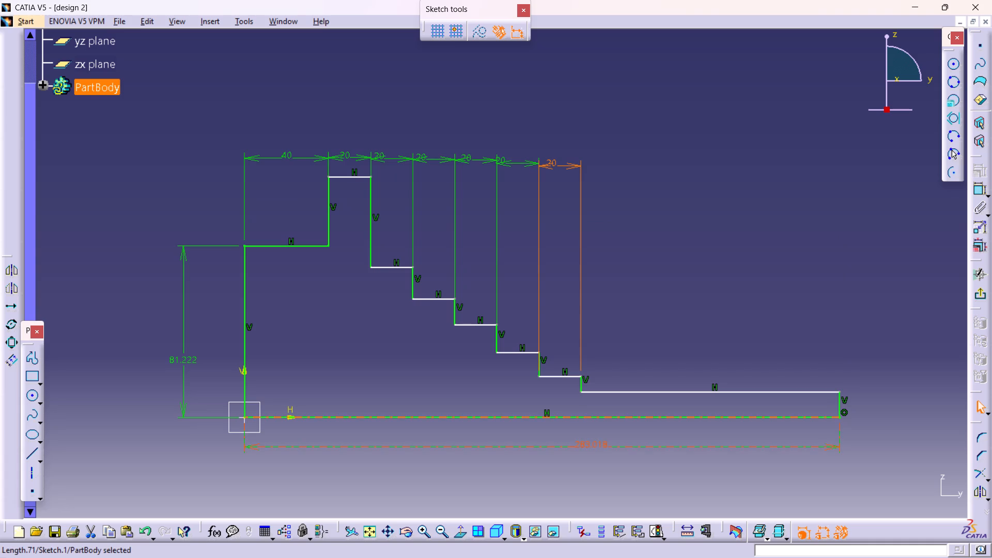
# Set the profile's overall base length to 180 mm.
pyautogui.doubleClick(583, 445)
pyautogui.write('180')
pyautogui.press('Return')
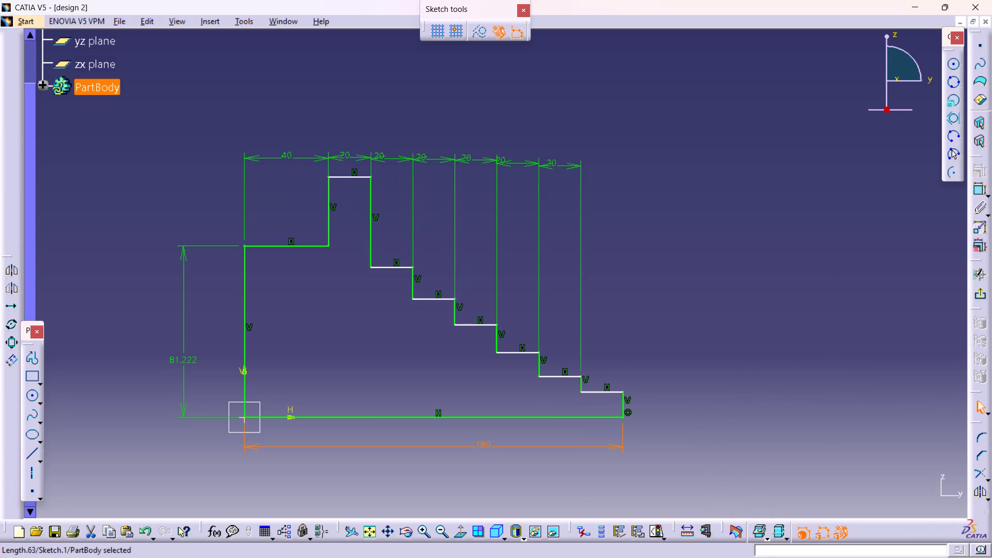
# Dimension the heights of the short vertical end side and the three lowest risers, placing them in a column beyond the profile's stepped end.
pyautogui.moveTo(621, 347); pyautogui.dragTo(649, 315, button='middle')
pyautogui.moveTo(652, 322); pyautogui.dragTo(659, 338, button='middle')
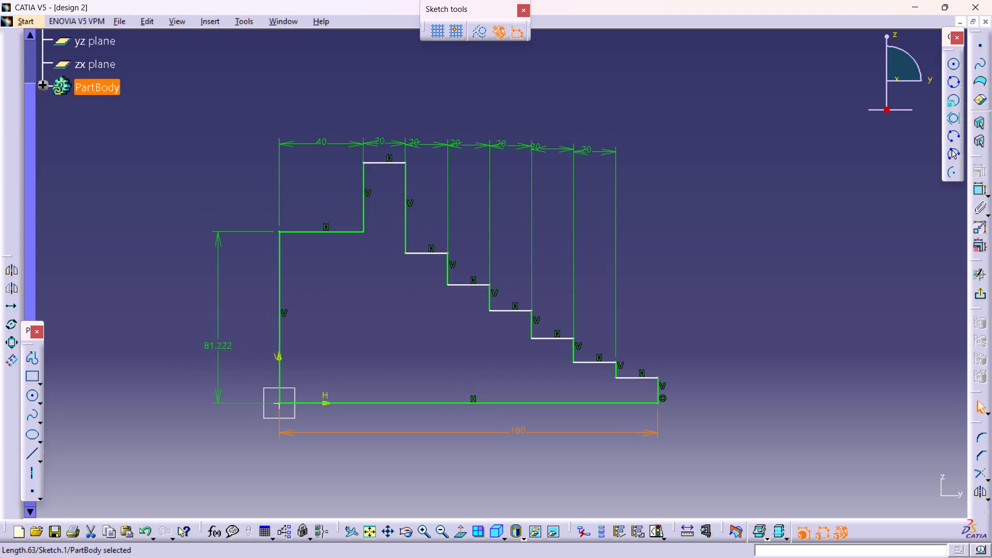
pyautogui.doubleClick(983, 190)
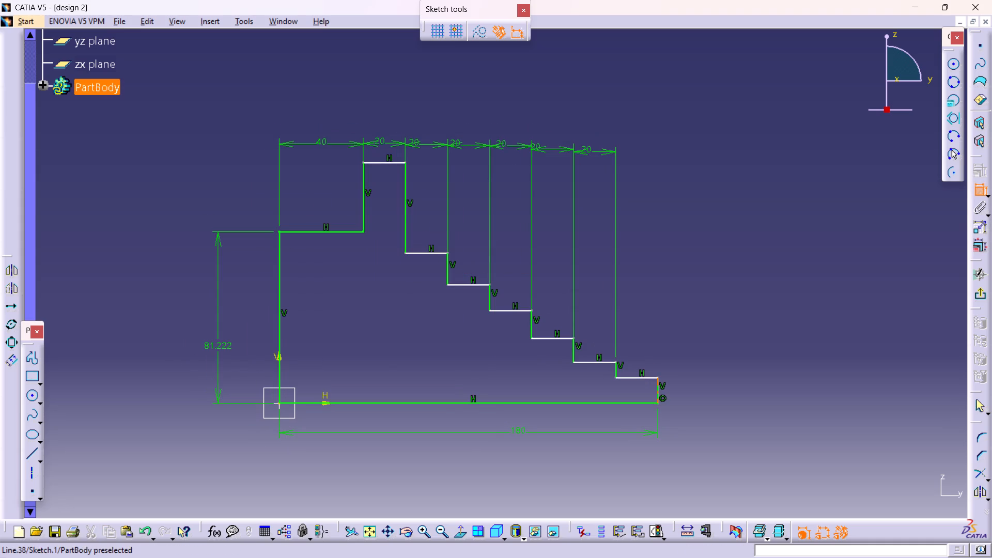
pyautogui.click(659, 391)
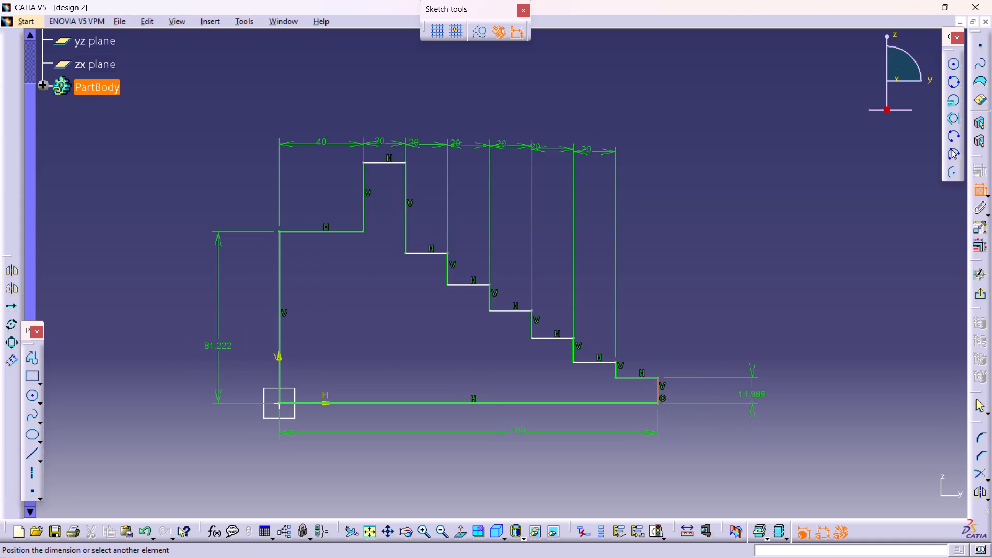
pyautogui.click(752, 397)
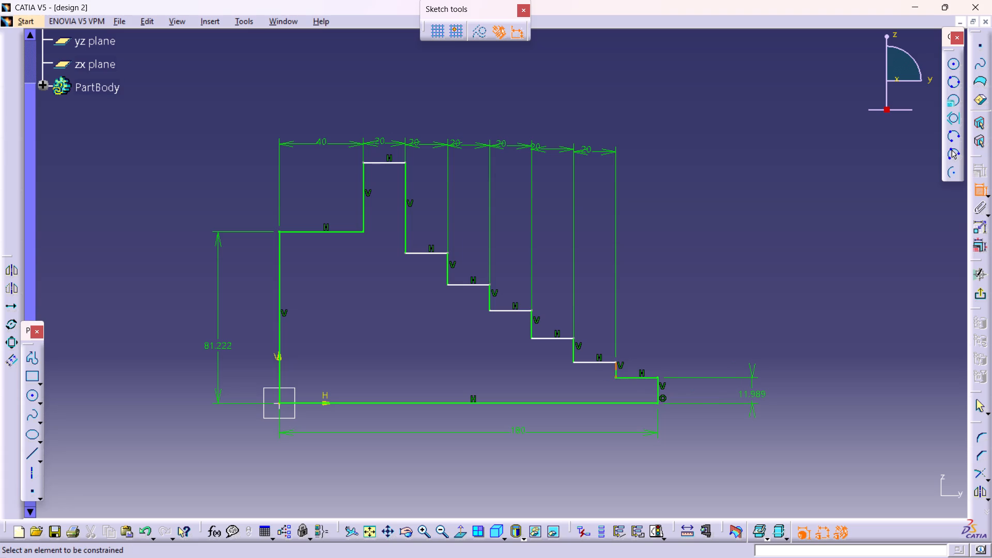
pyautogui.click(616, 370)
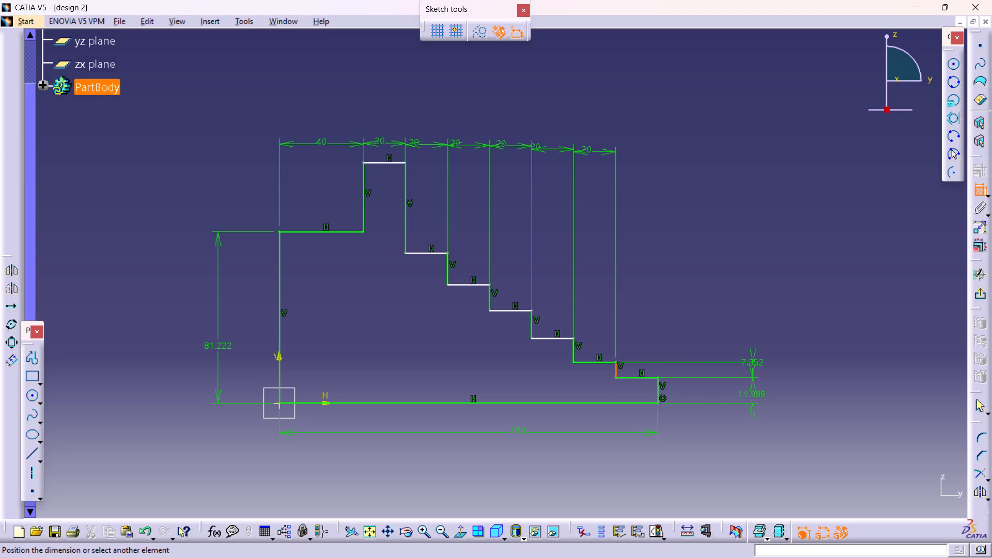
pyautogui.click(754, 364)
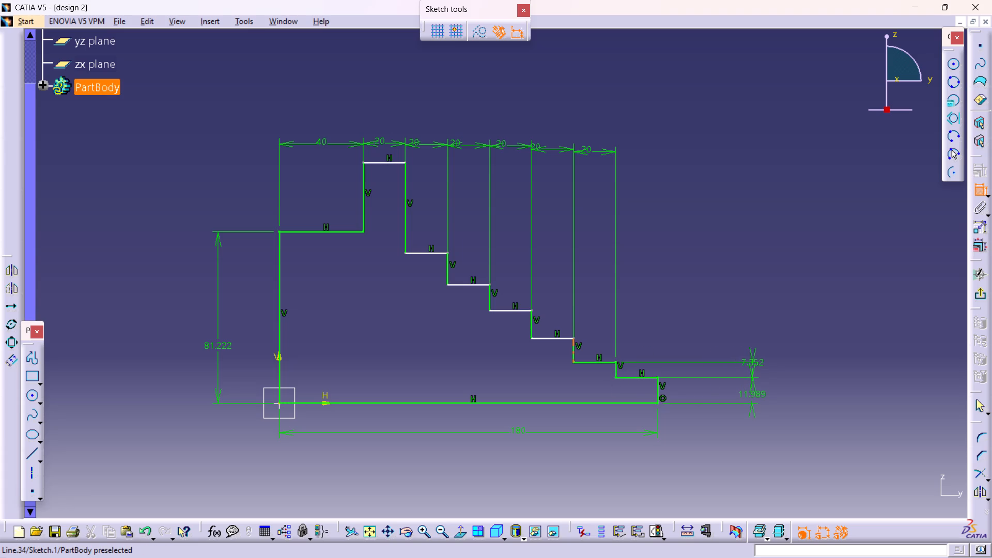
pyautogui.click(574, 351)
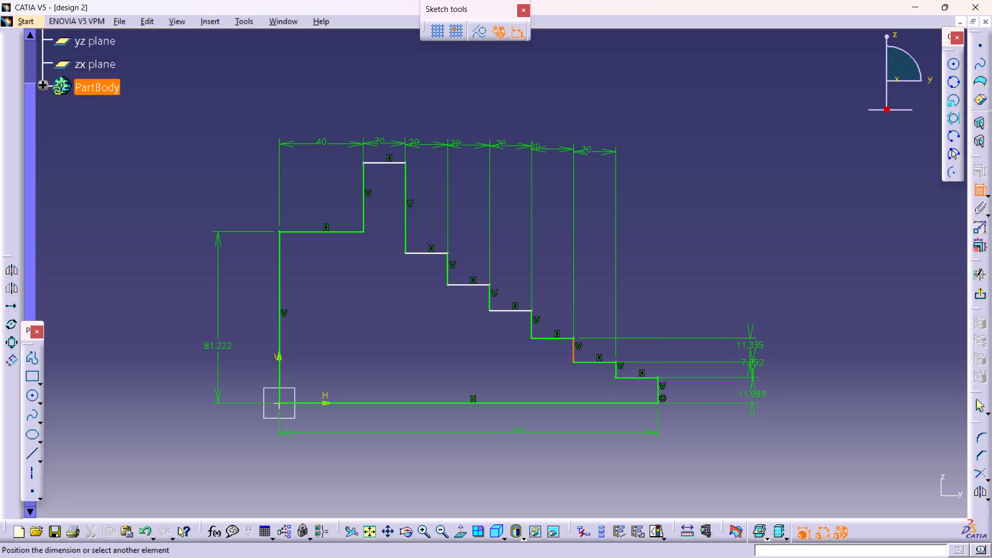
pyautogui.click(751, 348)
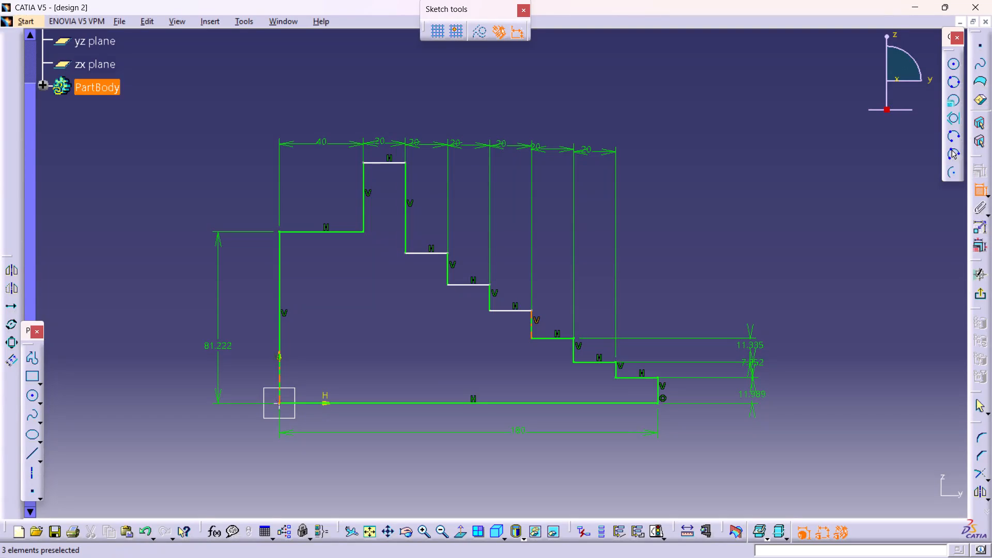
pyautogui.click(533, 322)
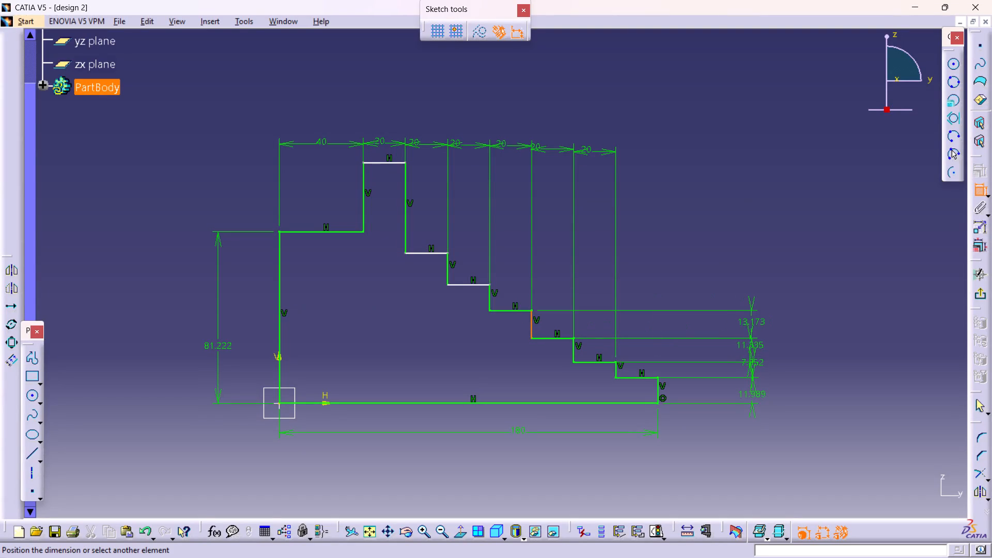
pyautogui.click(752, 325)
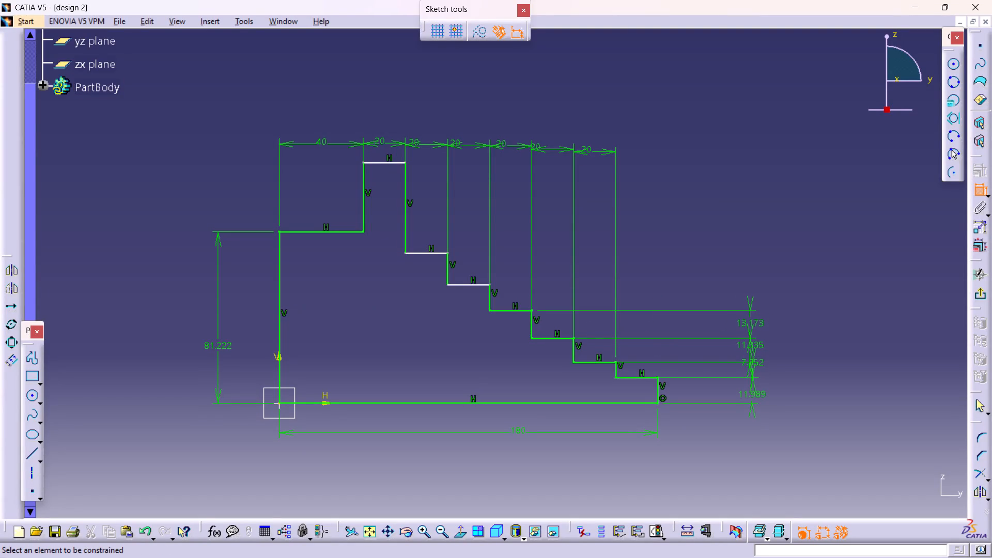
# Dimension the heights of the two upper risers and the collar's tall descending side in the same column.
pyautogui.click(488, 296)
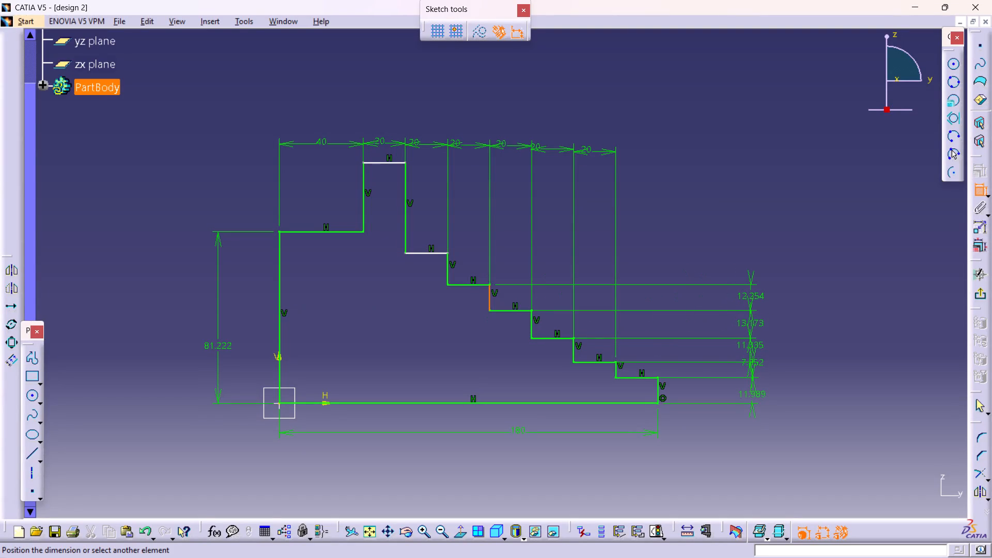
pyautogui.click(751, 300)
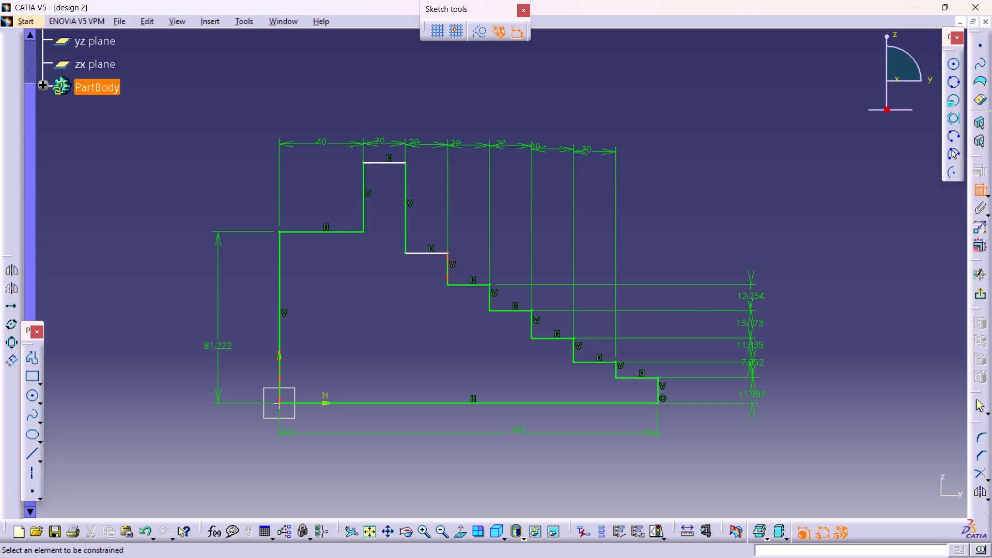
pyautogui.click(452, 266)
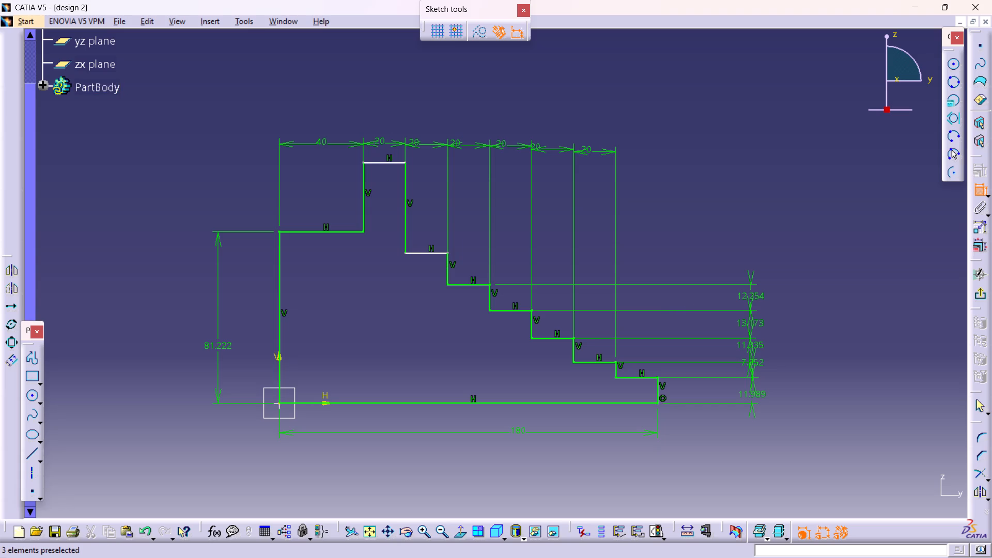
pyautogui.click(446, 269)
pyautogui.click(750, 265)
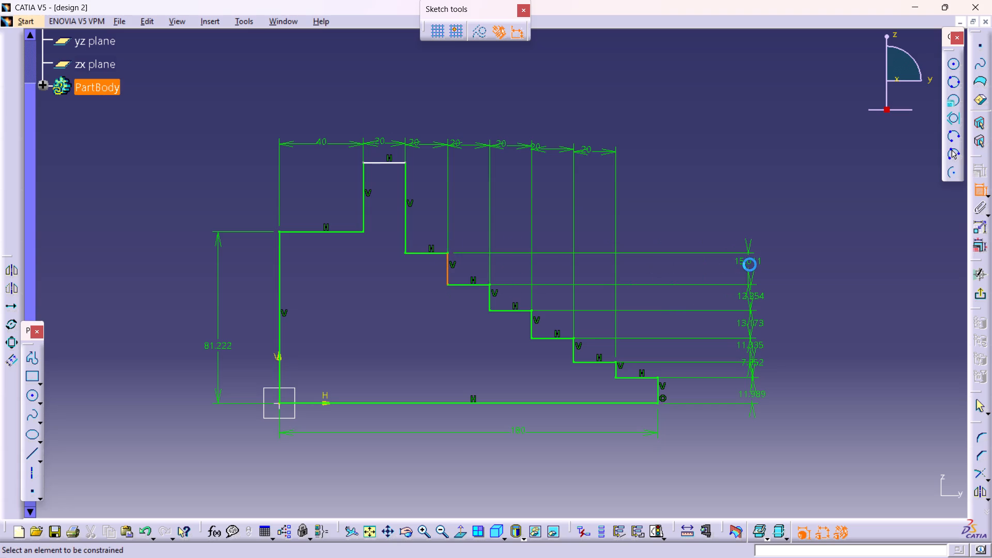
pyautogui.click(407, 232)
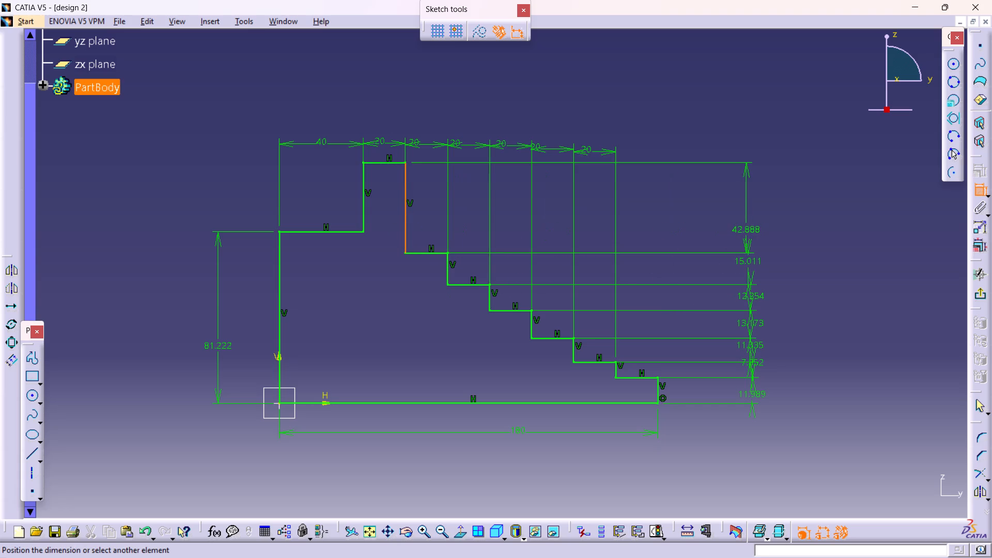
pyautogui.click(743, 235)
pyautogui.press('Escape')
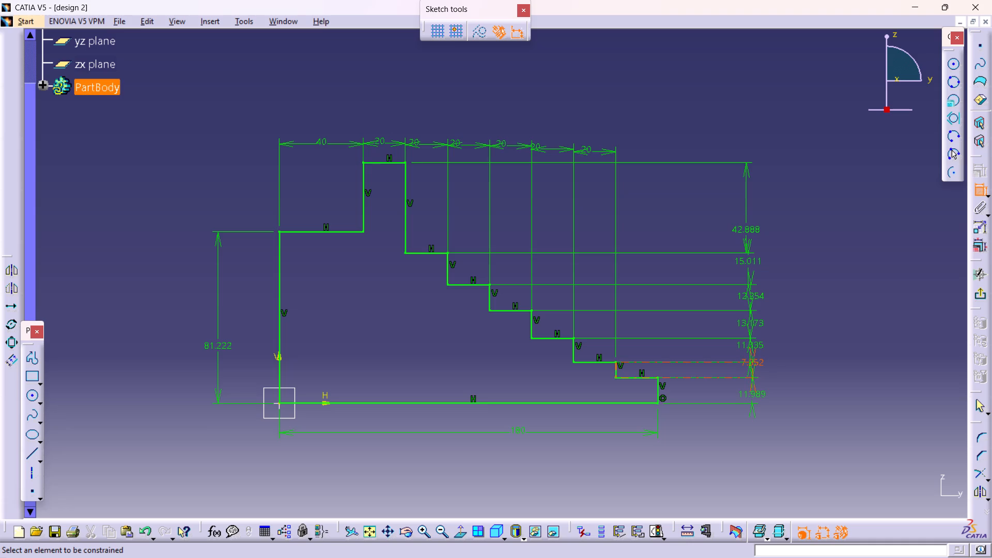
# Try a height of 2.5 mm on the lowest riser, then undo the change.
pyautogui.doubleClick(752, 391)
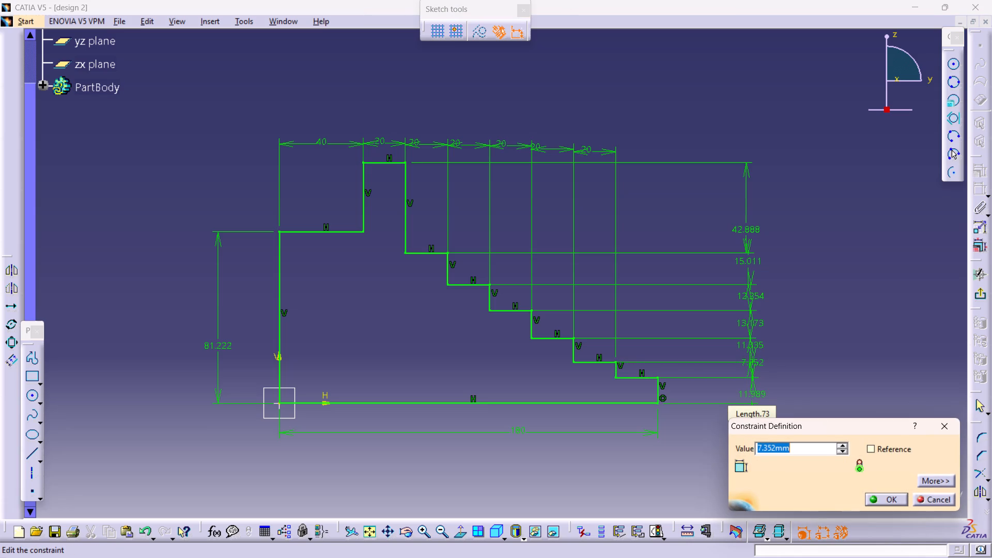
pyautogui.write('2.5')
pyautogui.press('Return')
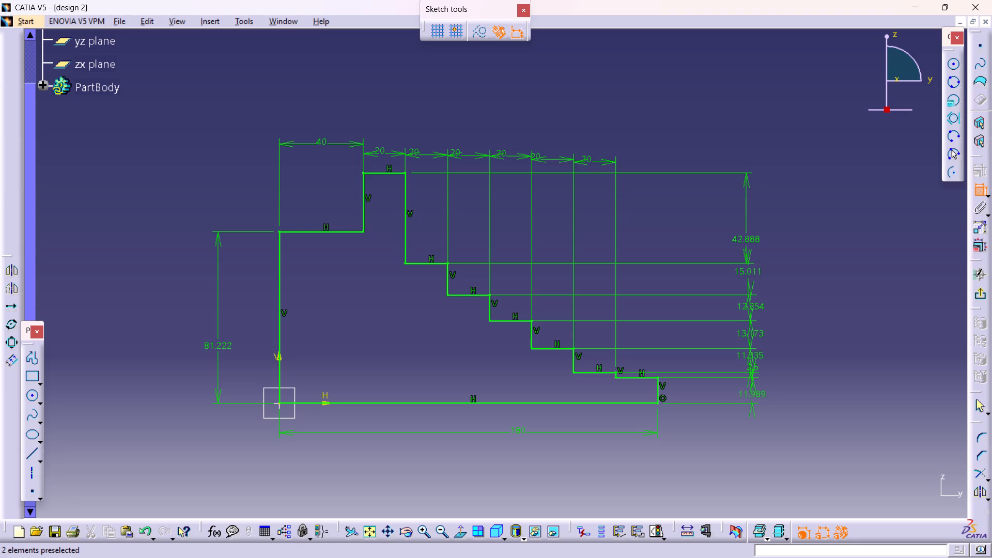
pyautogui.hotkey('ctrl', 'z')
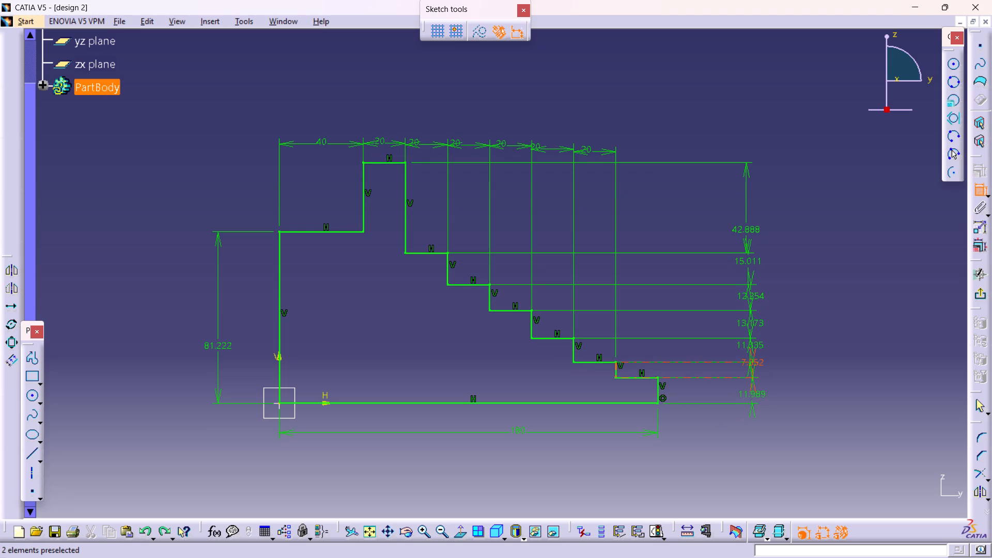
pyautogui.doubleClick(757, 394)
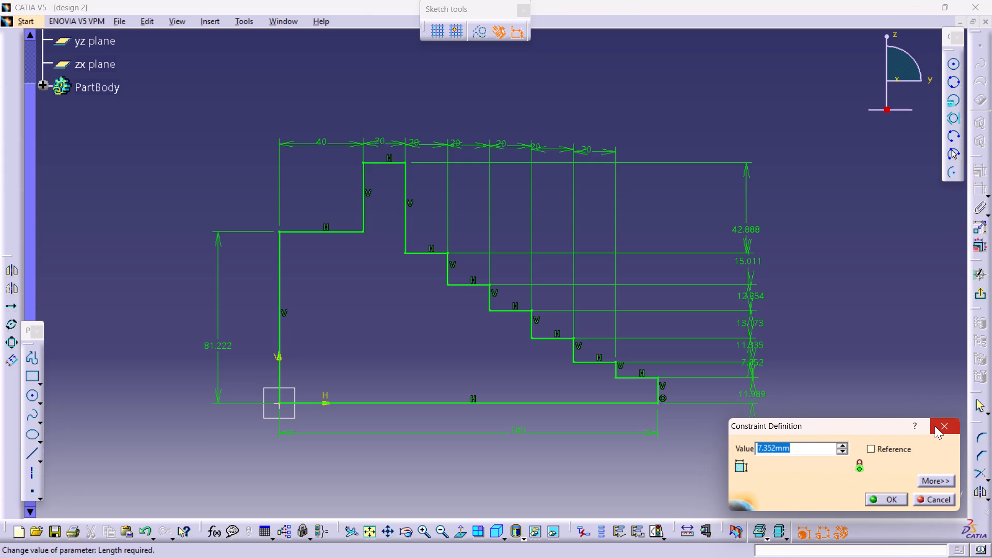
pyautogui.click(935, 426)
# Set the short vertical end side's height to 2.5 mm and the two lowest risers to 5 mm and 10 mm.
pyautogui.doubleClick(745, 395)
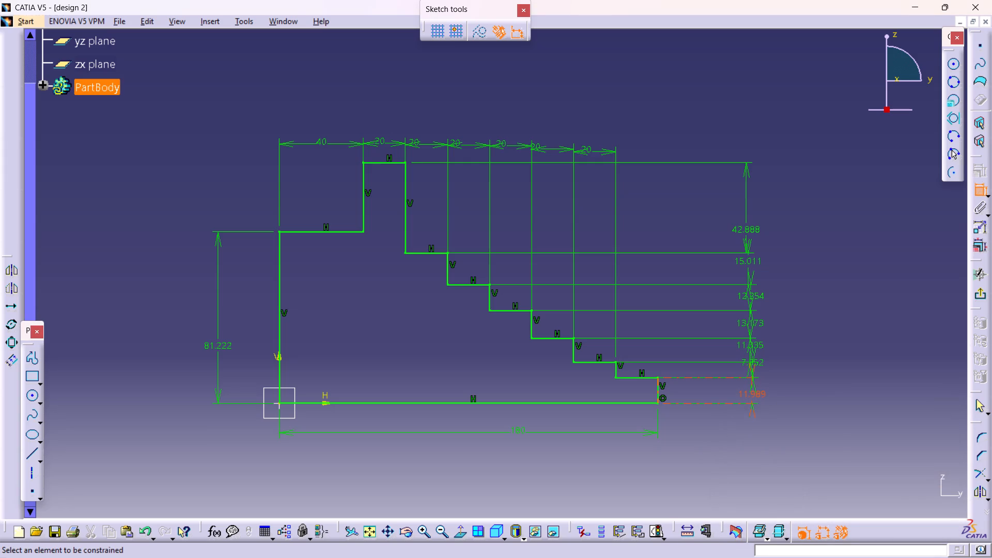
pyautogui.write('2.5')
pyautogui.press('Return')
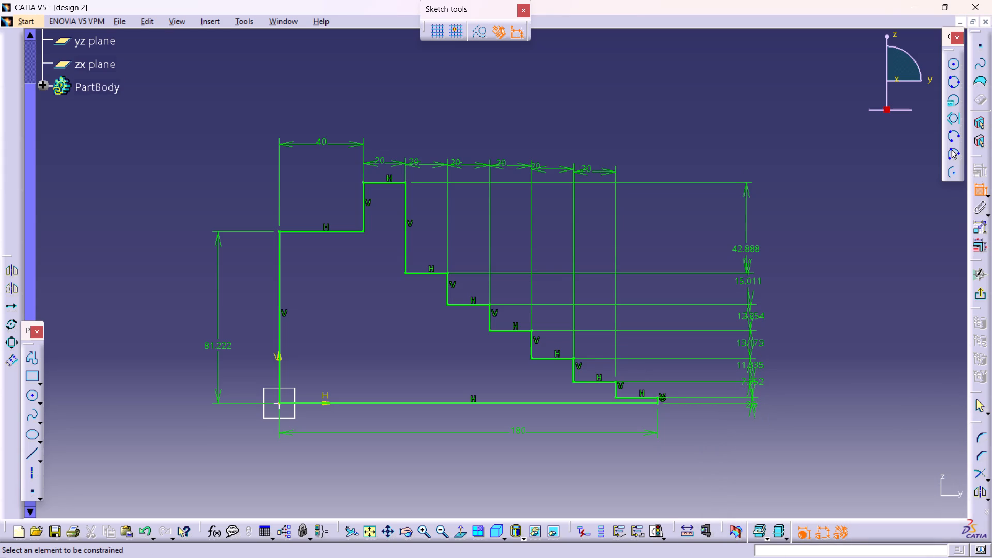
pyautogui.doubleClick(762, 382)
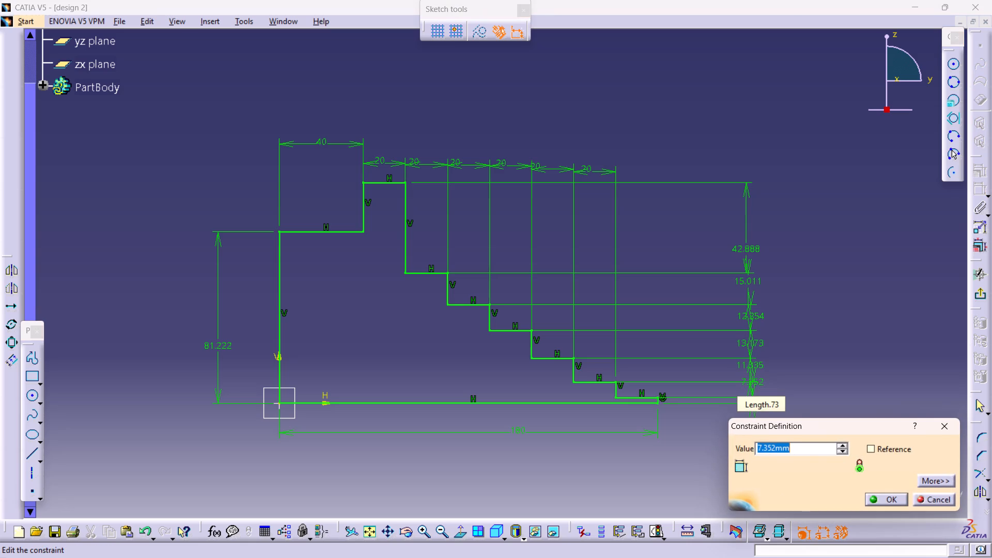
pyautogui.press('5')
pyautogui.press('Return')
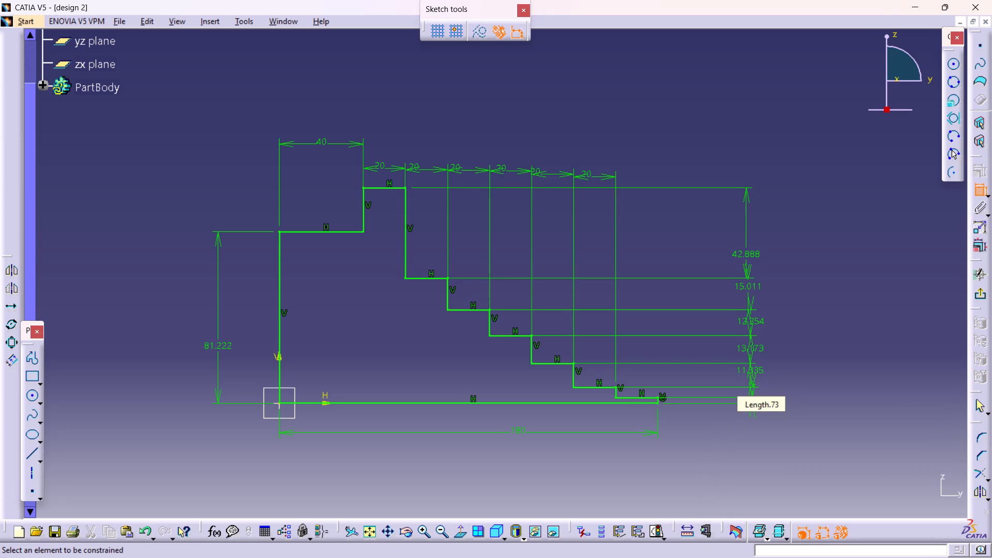
pyautogui.doubleClick(761, 367)
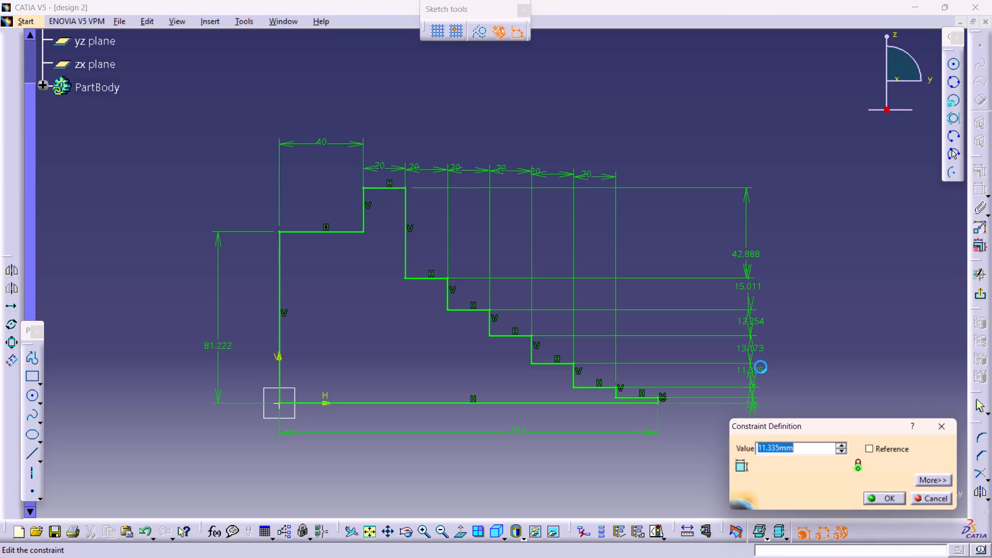
pyautogui.write('10')
pyautogui.press('Return')
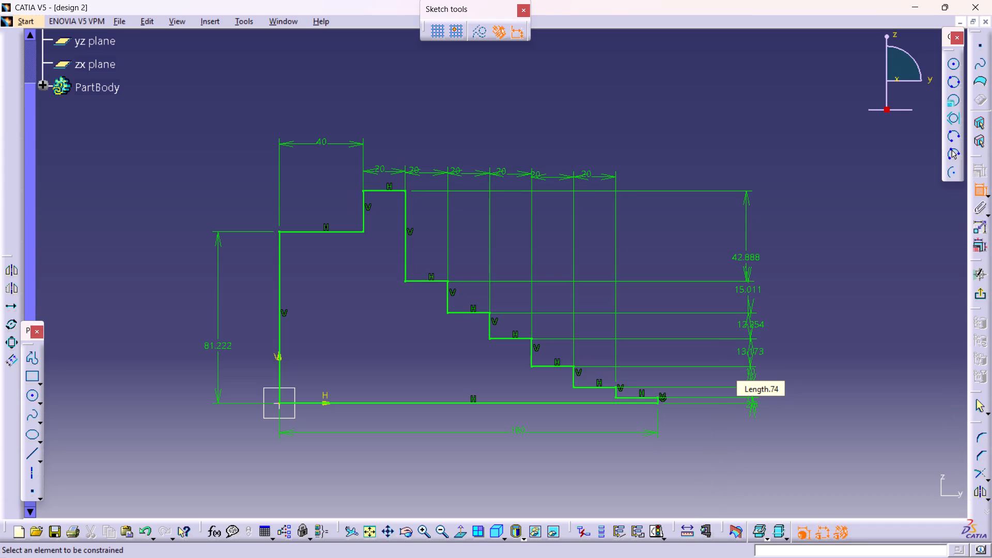
# Set the heights of the third, fourth and fifth risers, counted up from the stepped end, to 15, 20 and 25 mm.
pyautogui.doubleClick(763, 349)
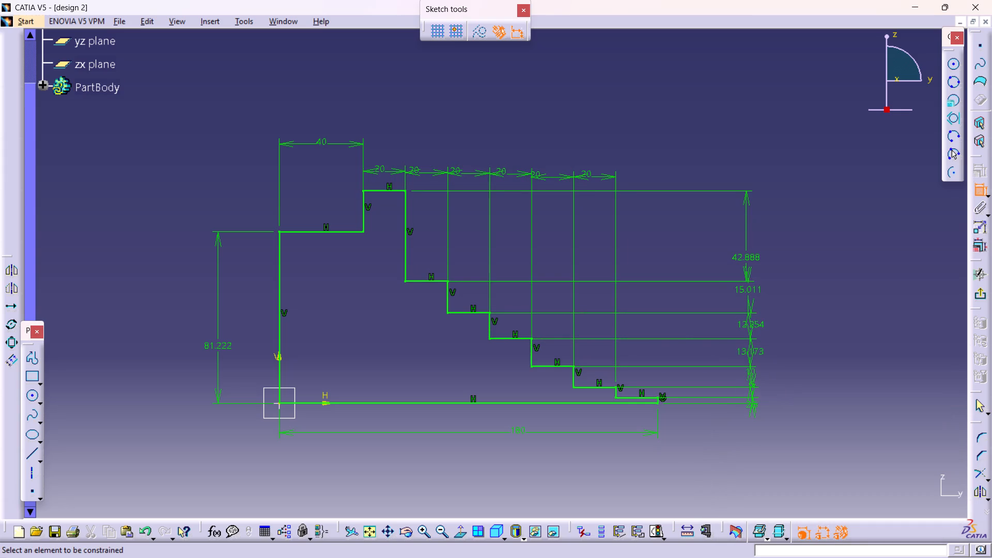
pyautogui.doubleClick(759, 353)
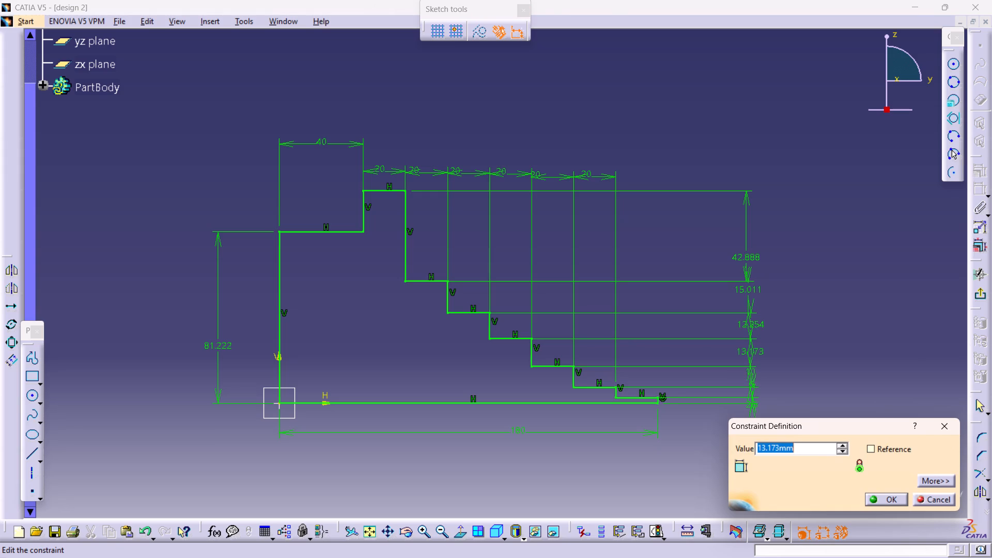
pyautogui.doubleClick(761, 351)
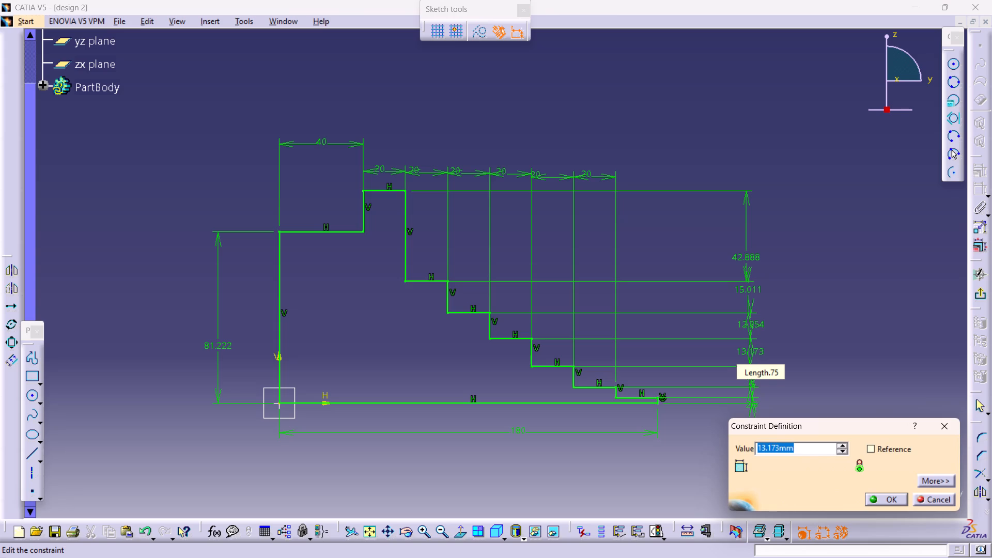
pyautogui.write('30')
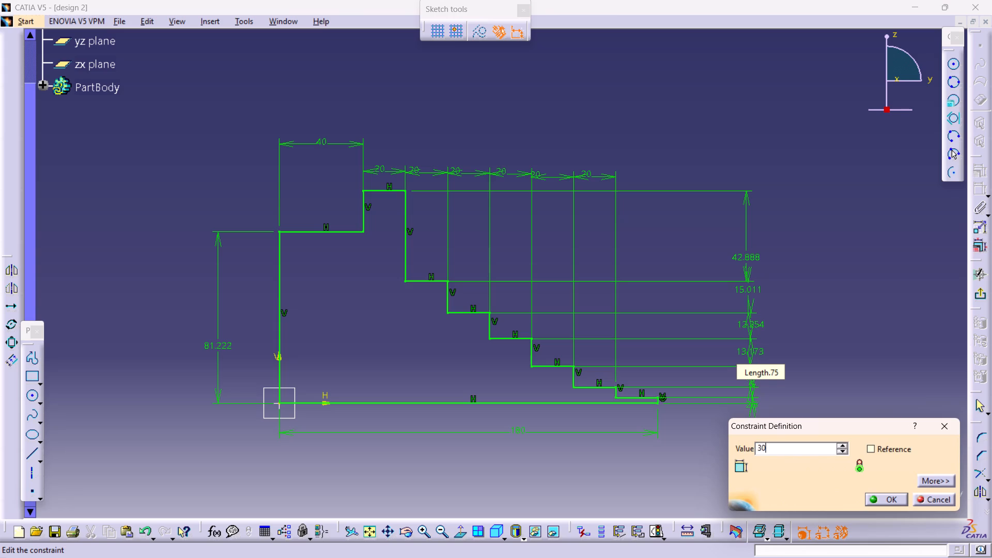
pyautogui.press('BackSpace')
pyautogui.press('BackSpace')
pyautogui.write('15')
pyautogui.press('Return')
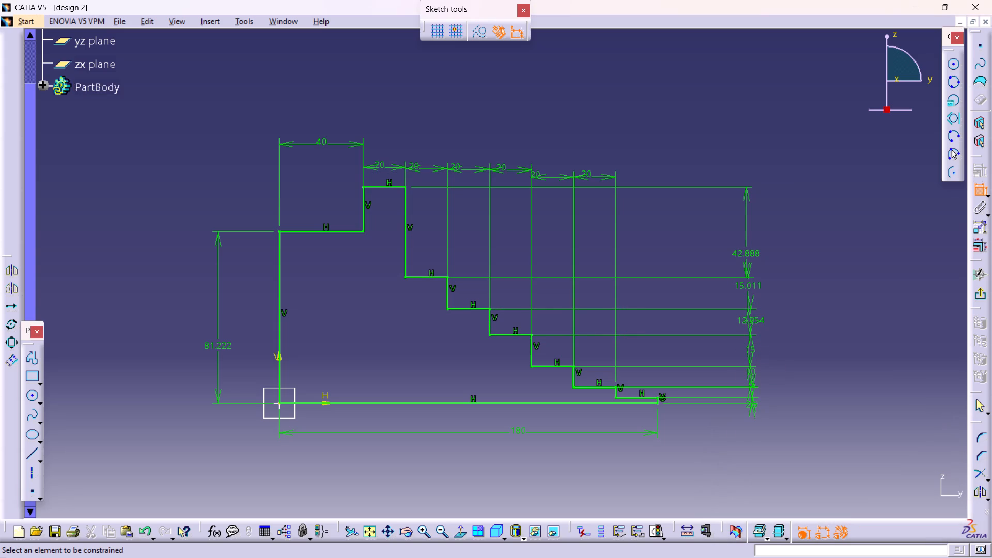
pyautogui.doubleClick(762, 320)
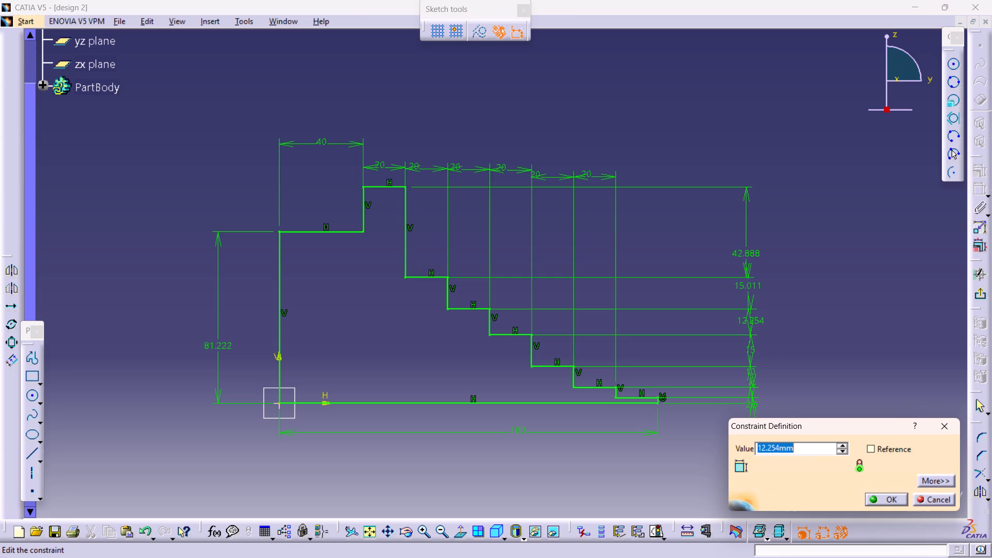
pyautogui.write('20')
pyautogui.press('Return')
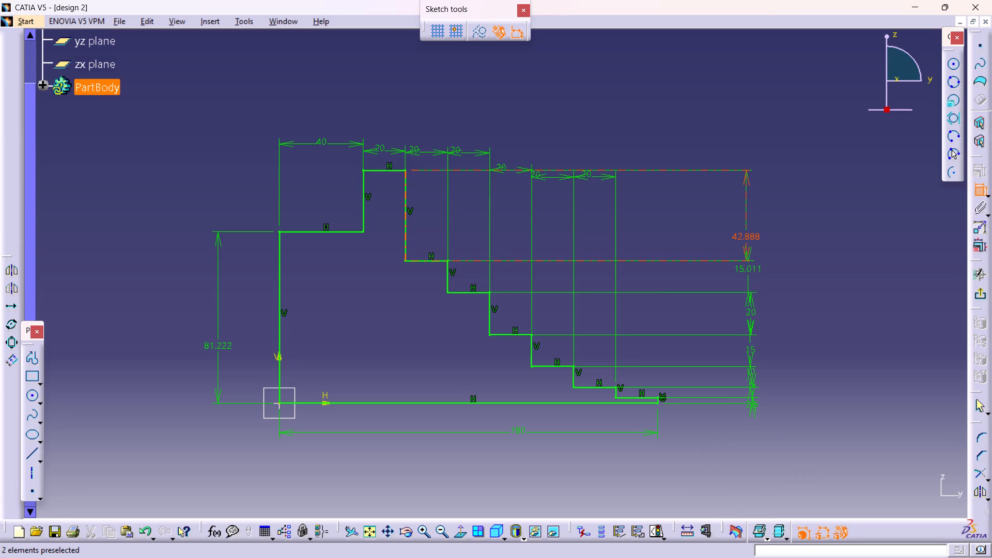
pyautogui.doubleClick(754, 273)
pyautogui.write('25')
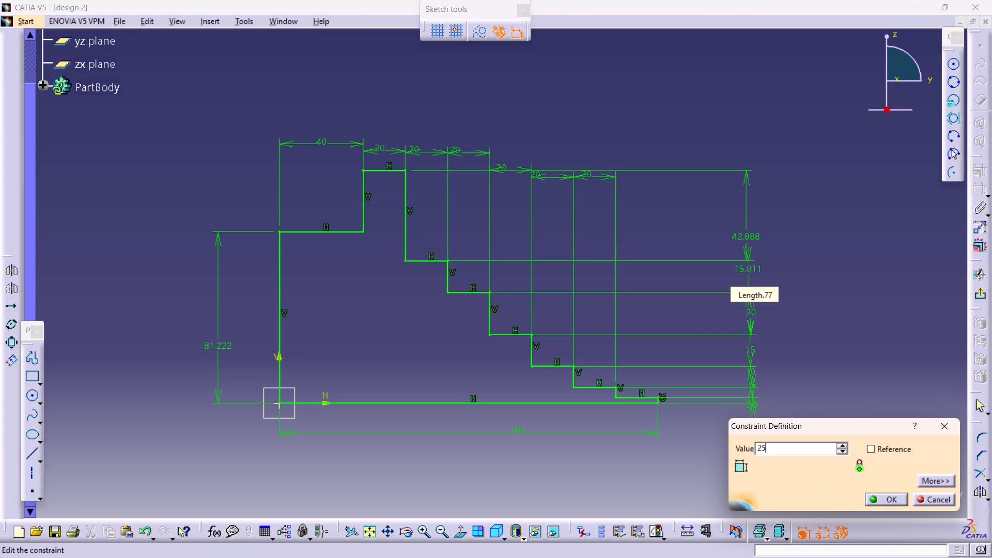
pyautogui.press('Return')
# Set the height of the collar's descending side to 20 mm.
pyautogui.doubleClick(755, 214)
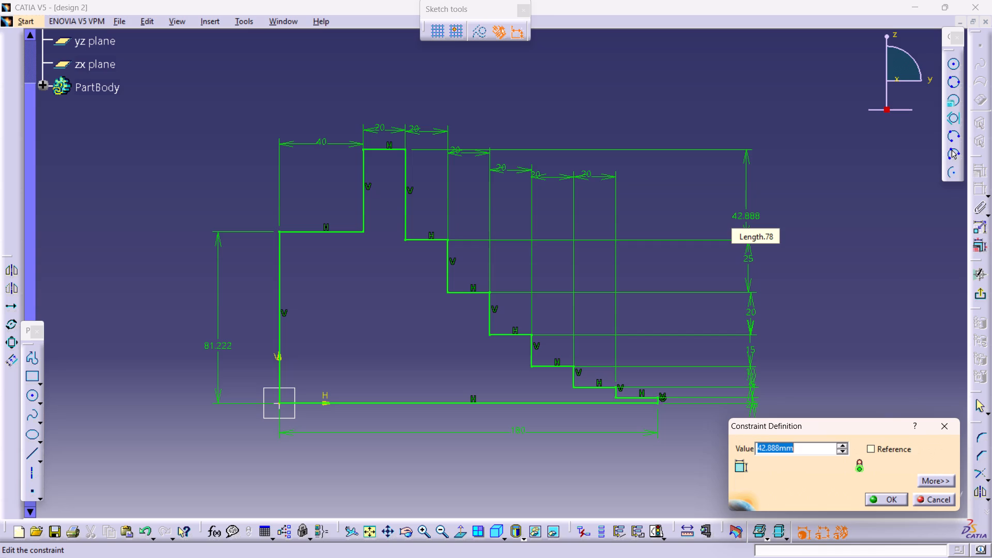
pyautogui.write('20')
pyautogui.press('Return')
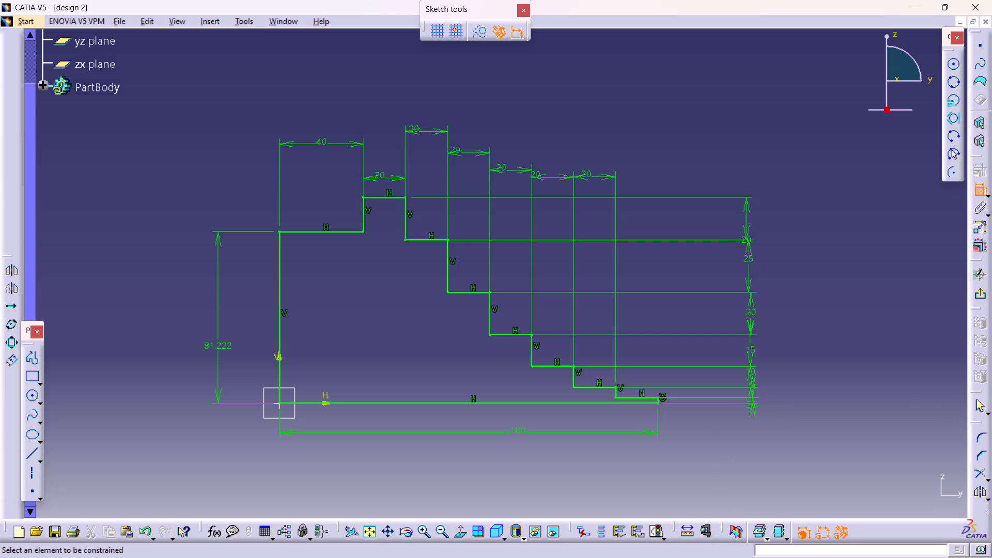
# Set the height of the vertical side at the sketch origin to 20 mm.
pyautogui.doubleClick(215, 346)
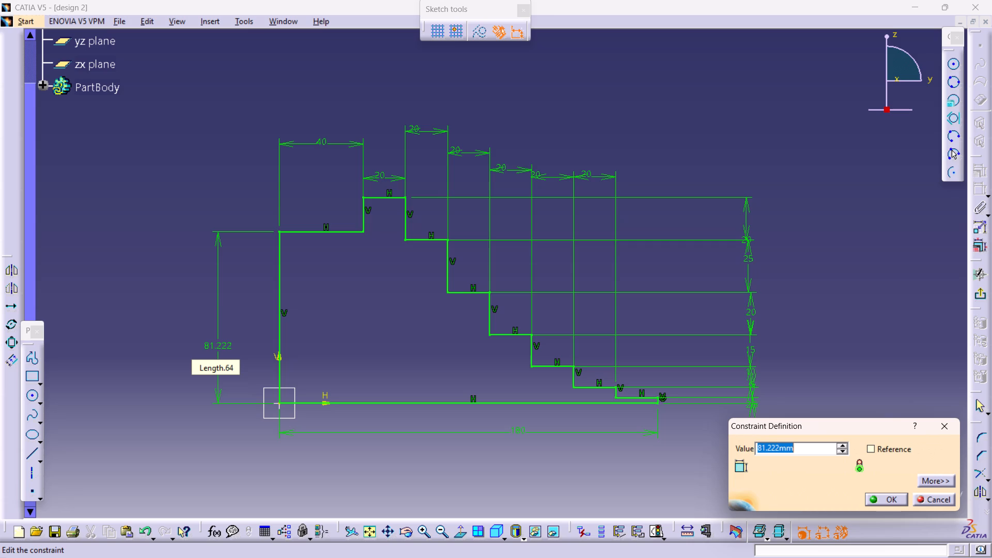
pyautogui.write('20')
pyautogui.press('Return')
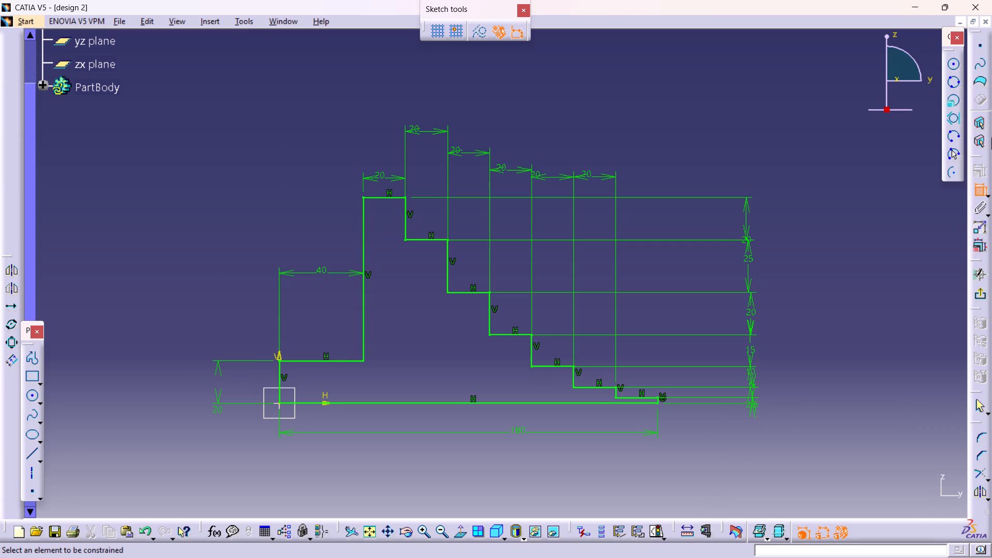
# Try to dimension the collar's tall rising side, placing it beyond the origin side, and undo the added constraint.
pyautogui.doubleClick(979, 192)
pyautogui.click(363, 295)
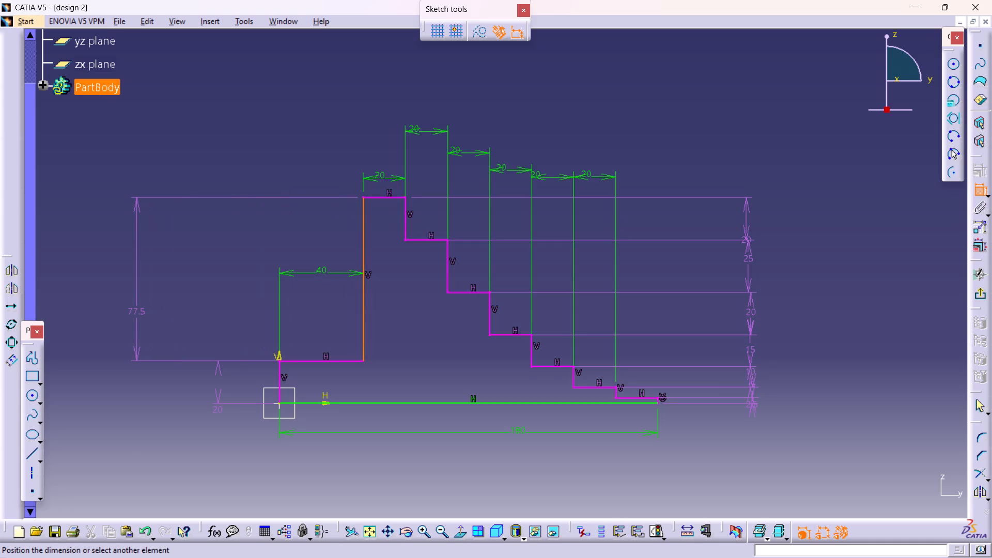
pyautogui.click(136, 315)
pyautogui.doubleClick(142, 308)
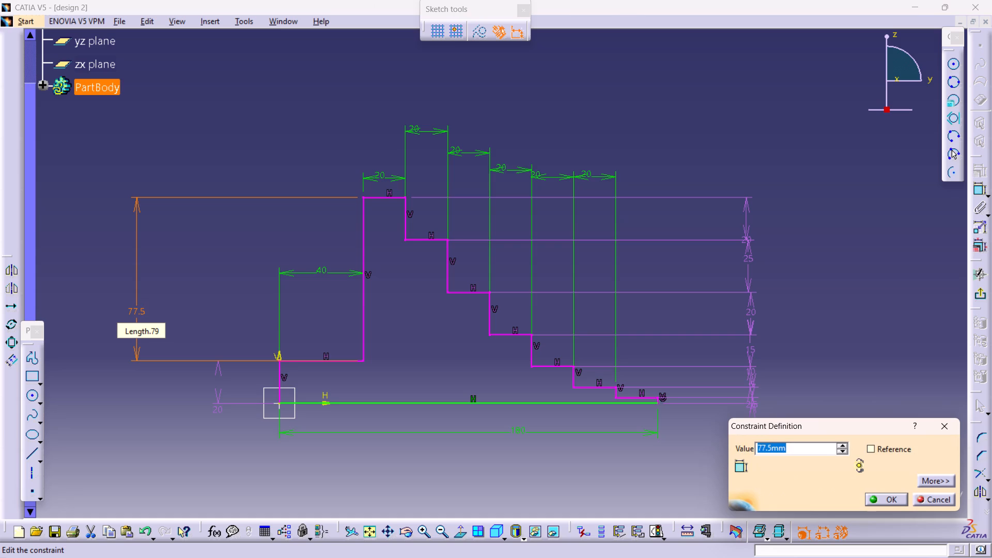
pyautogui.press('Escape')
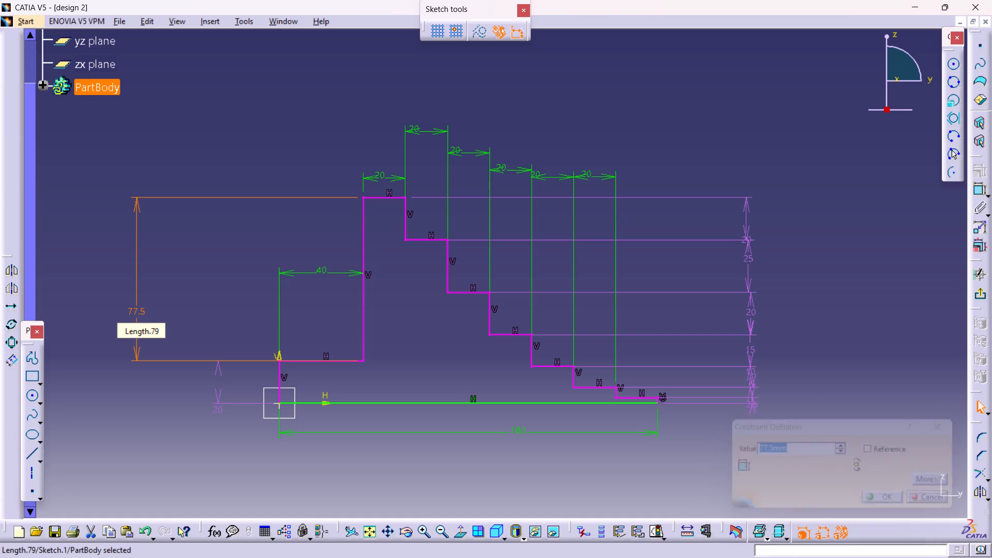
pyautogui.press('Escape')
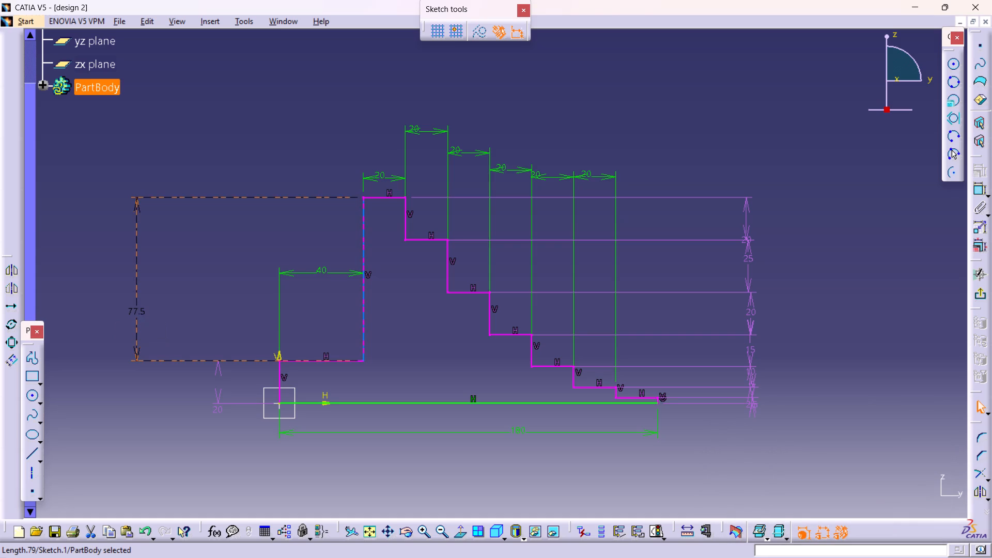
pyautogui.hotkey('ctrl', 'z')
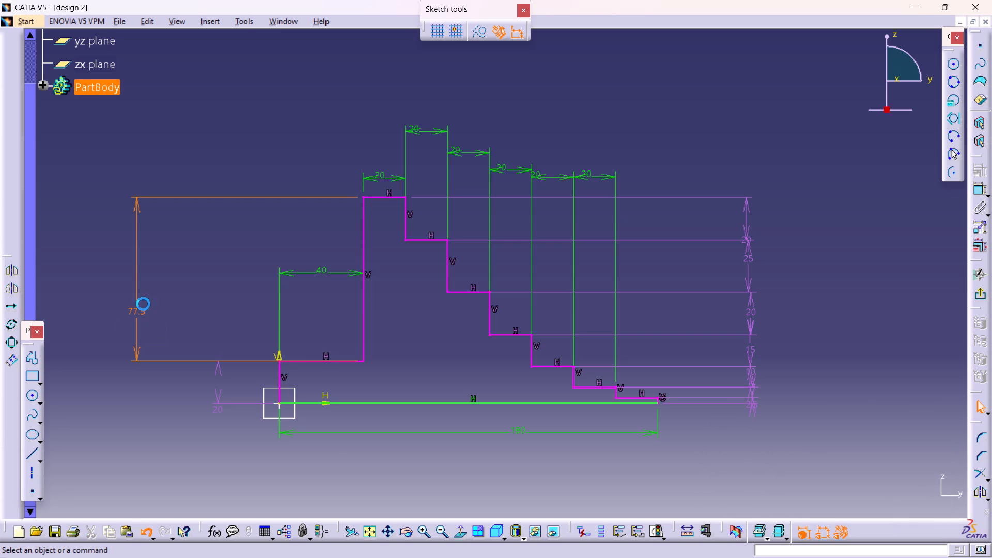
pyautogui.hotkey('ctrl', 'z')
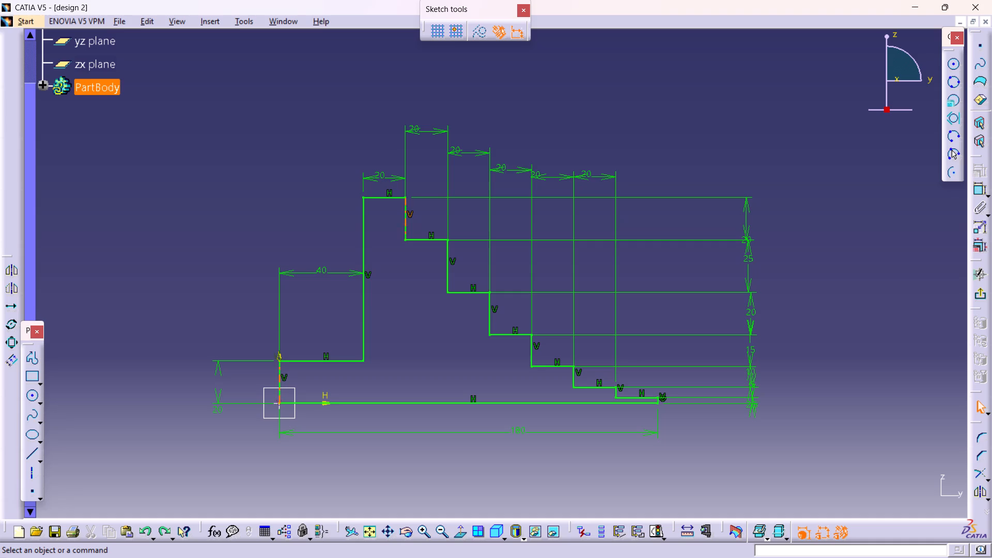
# Set the height of the vertical side at the sketch origin to 25 mm.
pyautogui.doubleClick(222, 410)
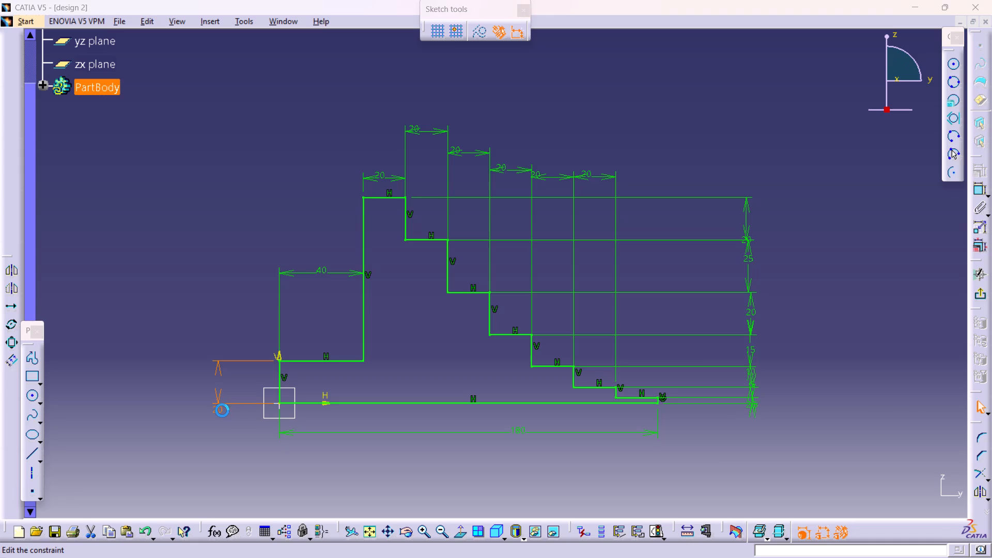
pyautogui.write('25')
pyautogui.press('Return')
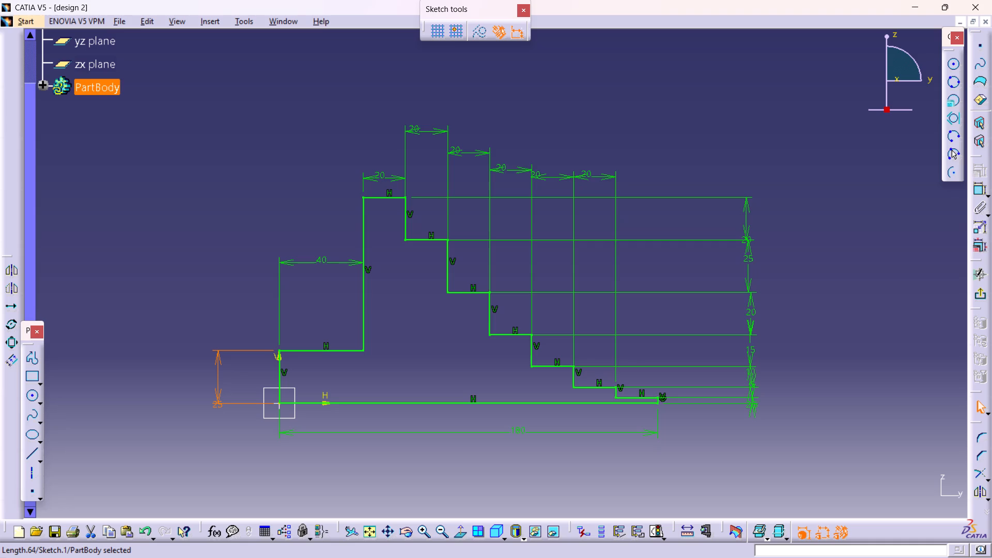
# Set the height of the collar's descending side to 15 mm.
pyautogui.moveTo(748, 237); pyautogui.dragTo(750, 231, button='middle')
pyautogui.rightClick(749, 227)
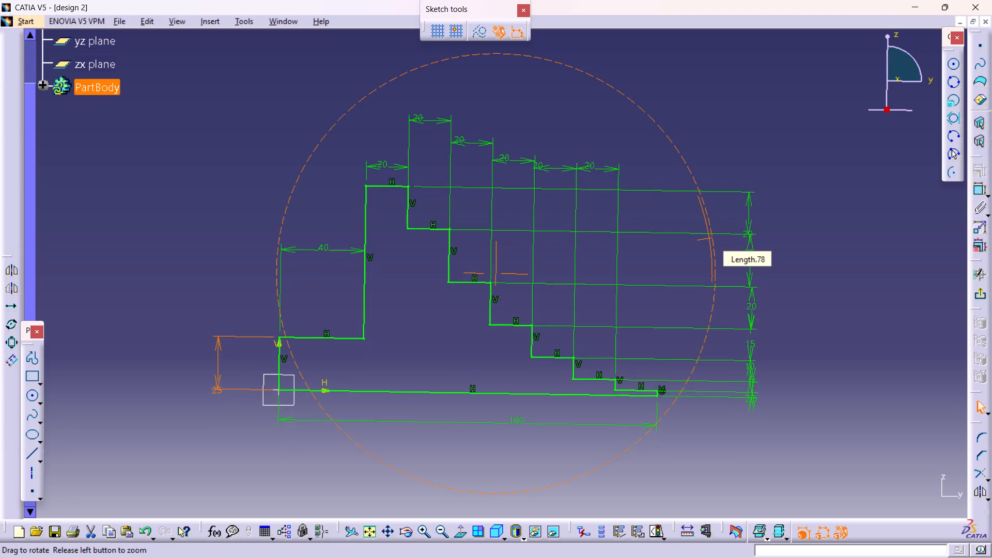
pyautogui.moveTo(750, 231); pyautogui.dragTo(751, 230, button='middle')
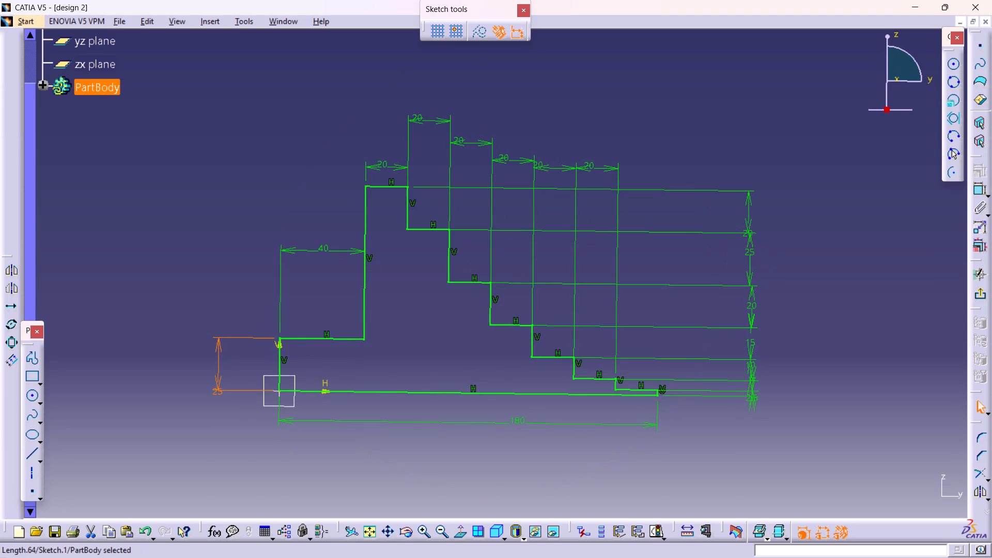
pyautogui.doubleClick(749, 205)
pyautogui.write('15')
pyautogui.press('Return')
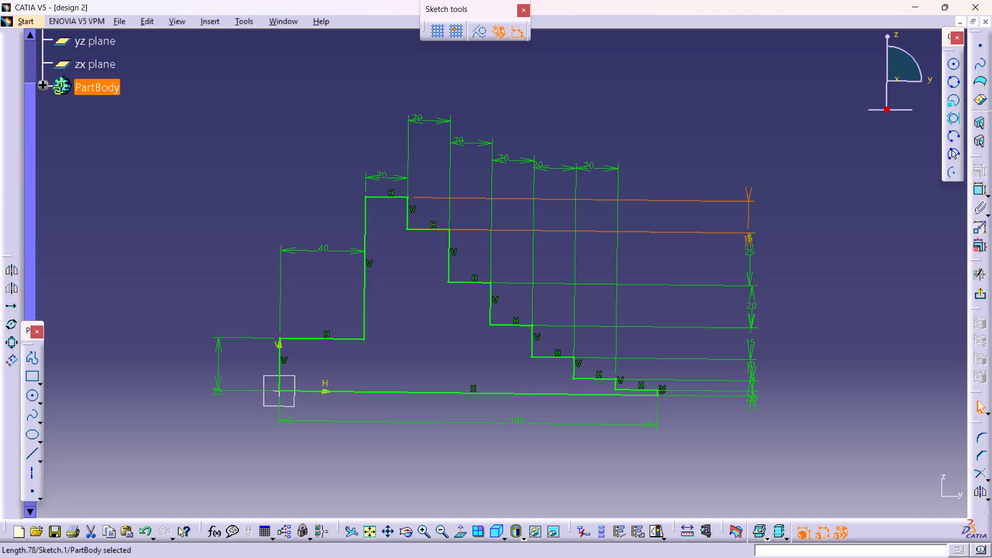
pyautogui.click(778, 309)
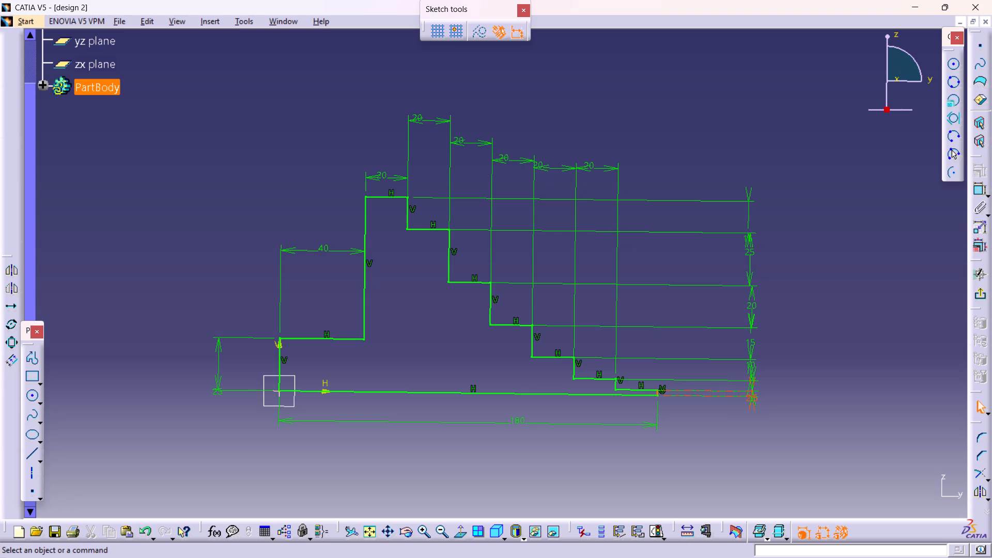
# Separate the overlapping height dimensions of the three lowest steps, placing each on its own dimension line beyond the profile's small end.
pyautogui.moveTo(701, 396); pyautogui.dragTo(679, 396)
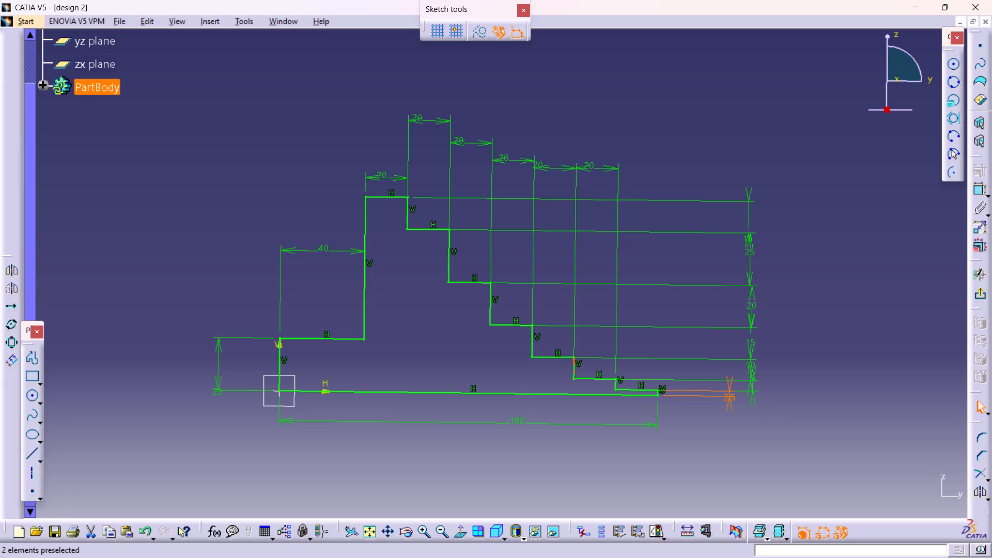
pyautogui.moveTo(731, 397); pyautogui.dragTo(692, 402)
pyautogui.moveTo(754, 395); pyautogui.dragTo(735, 397)
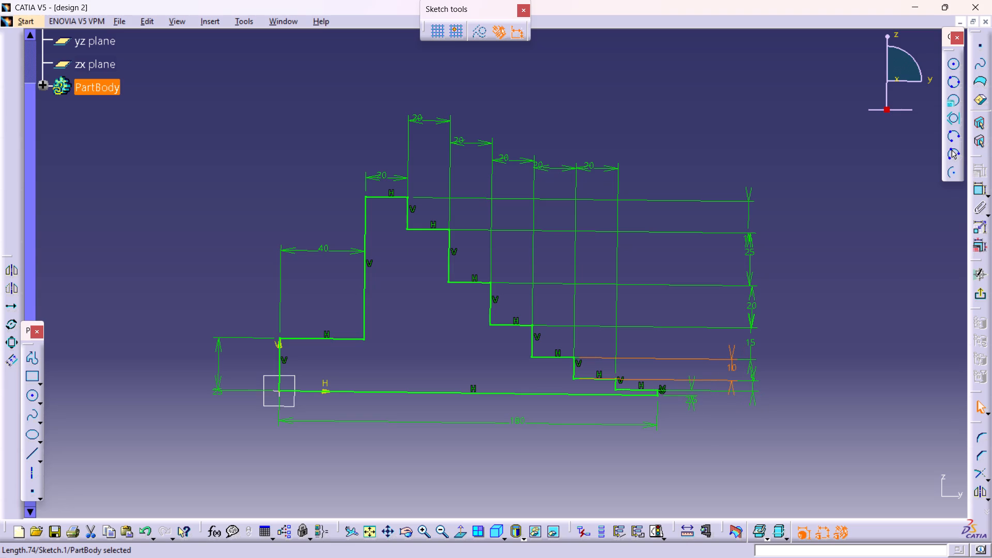
pyautogui.moveTo(735, 397); pyautogui.dragTo(726, 390)
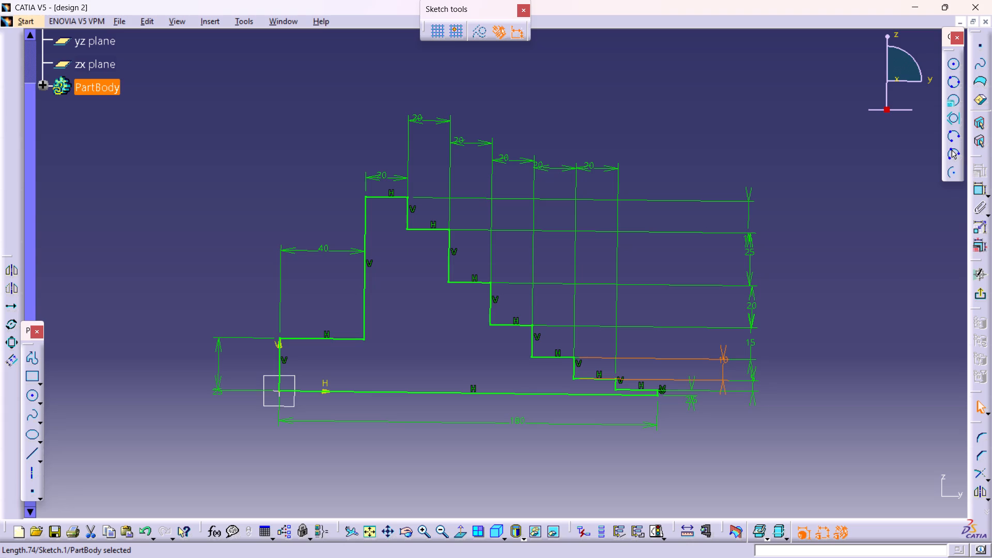
pyautogui.moveTo(726, 390); pyautogui.dragTo(725, 392)
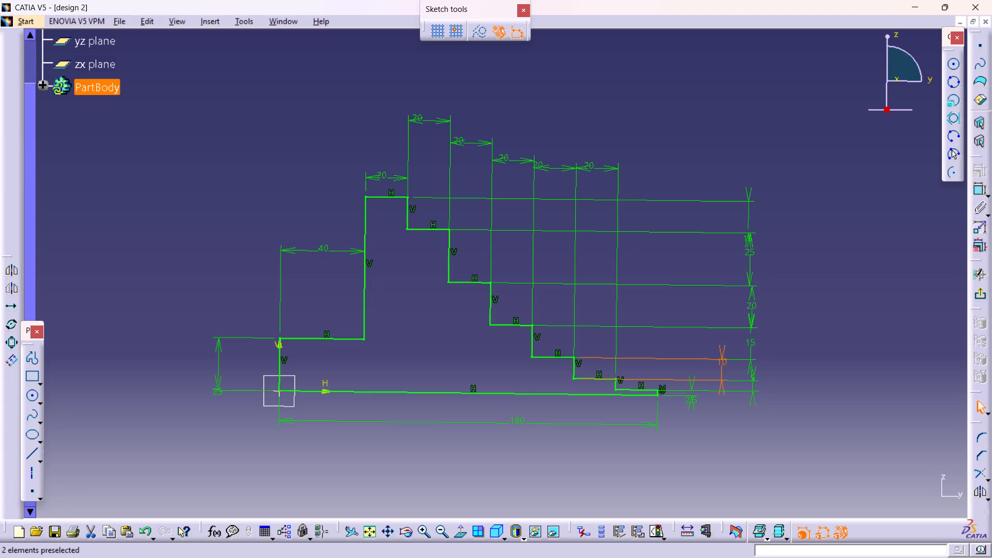
pyautogui.moveTo(726, 362); pyautogui.dragTo(773, 370)
pyautogui.moveTo(725, 349); pyautogui.dragTo(778, 362)
pyautogui.moveTo(751, 394); pyautogui.dragTo(725, 399)
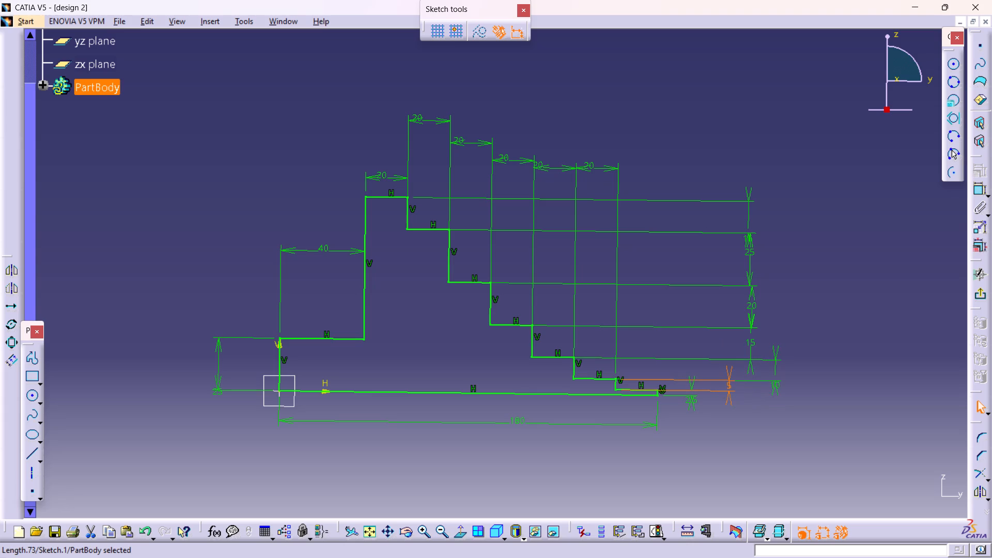
pyautogui.moveTo(725, 399); pyautogui.dragTo(722, 400)
# Stagger the height dimensions of the four upper steps, moving each one farther out from the profile, ending with the collar's descending side.
pyautogui.moveTo(750, 344); pyautogui.dragTo(798, 351)
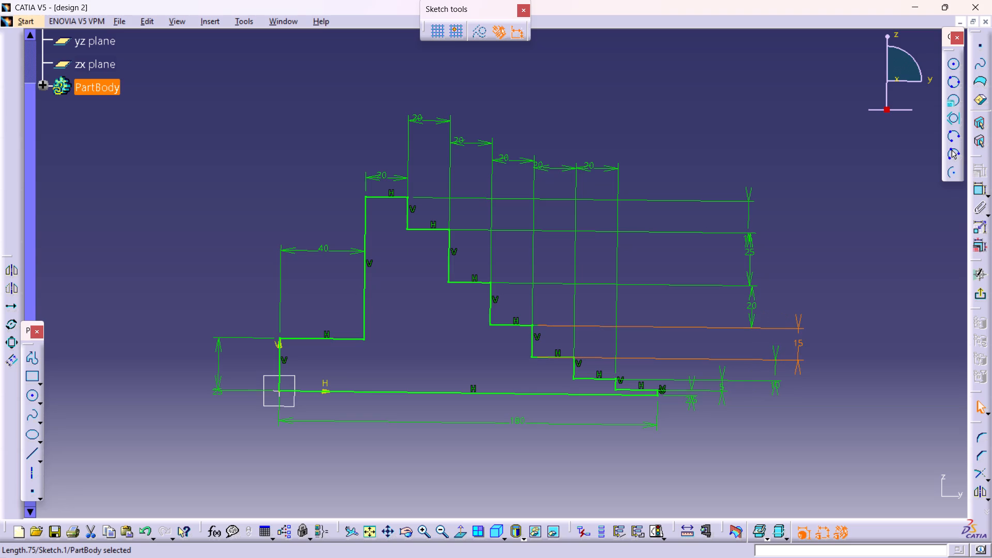
pyautogui.moveTo(798, 351); pyautogui.dragTo(801, 351)
pyautogui.moveTo(756, 307); pyautogui.dragTo(811, 308)
pyautogui.moveTo(754, 304); pyautogui.dragTo(807, 315)
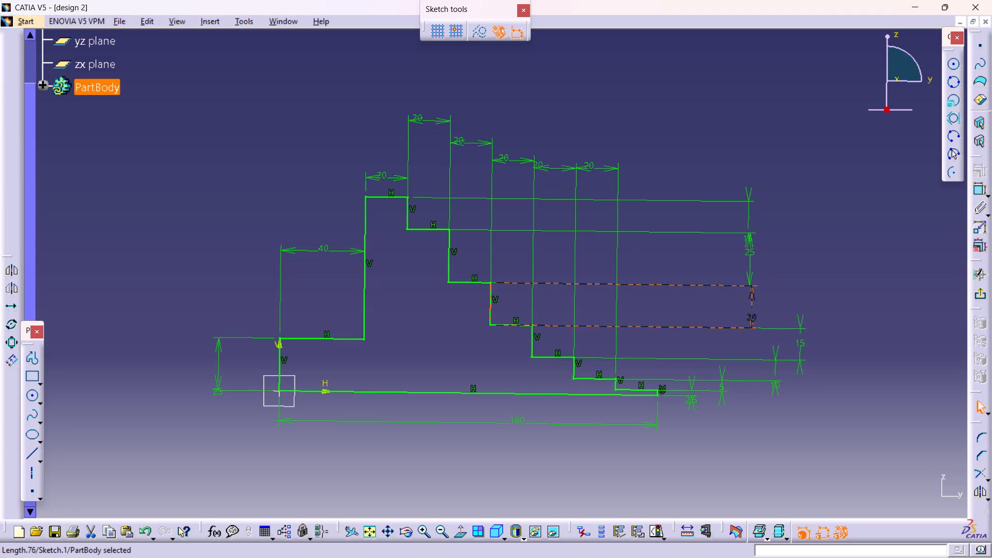
pyautogui.moveTo(757, 295); pyautogui.dragTo(831, 307)
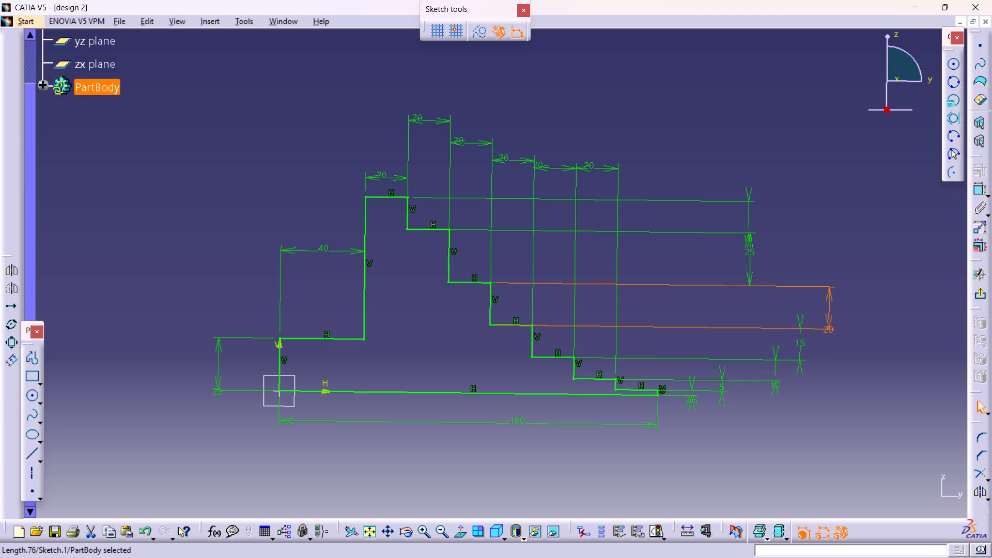
pyautogui.moveTo(751, 276); pyautogui.dragTo(854, 292)
pyautogui.moveTo(748, 237); pyautogui.dragTo(893, 253)
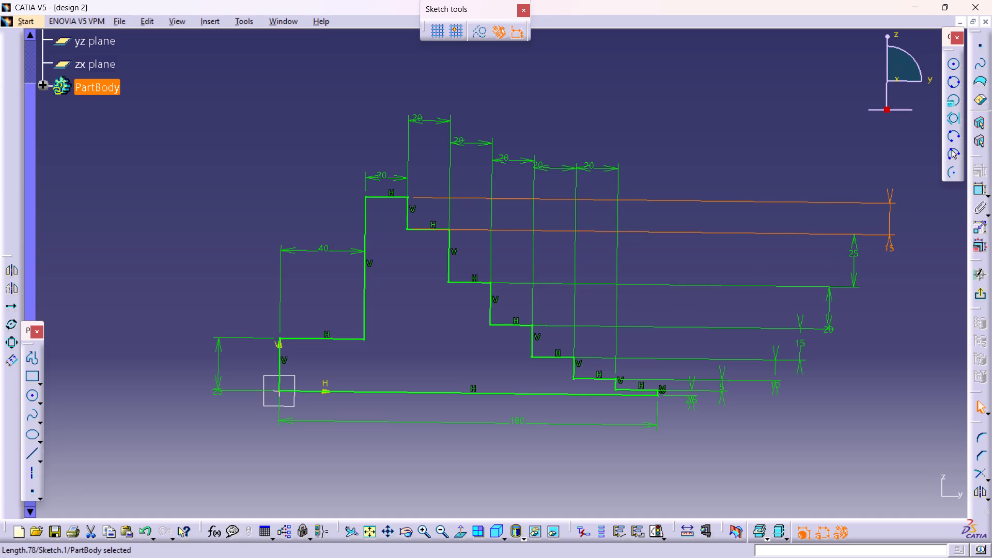
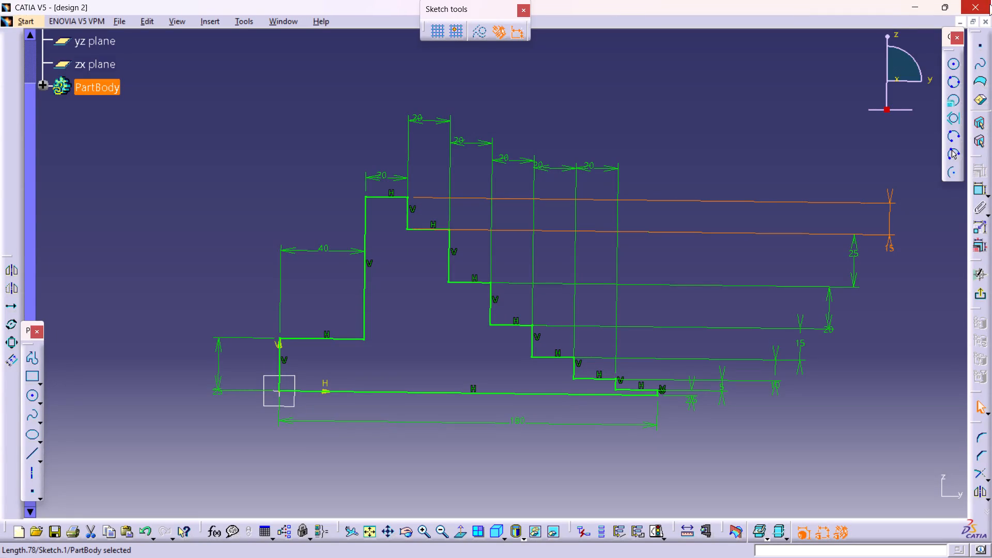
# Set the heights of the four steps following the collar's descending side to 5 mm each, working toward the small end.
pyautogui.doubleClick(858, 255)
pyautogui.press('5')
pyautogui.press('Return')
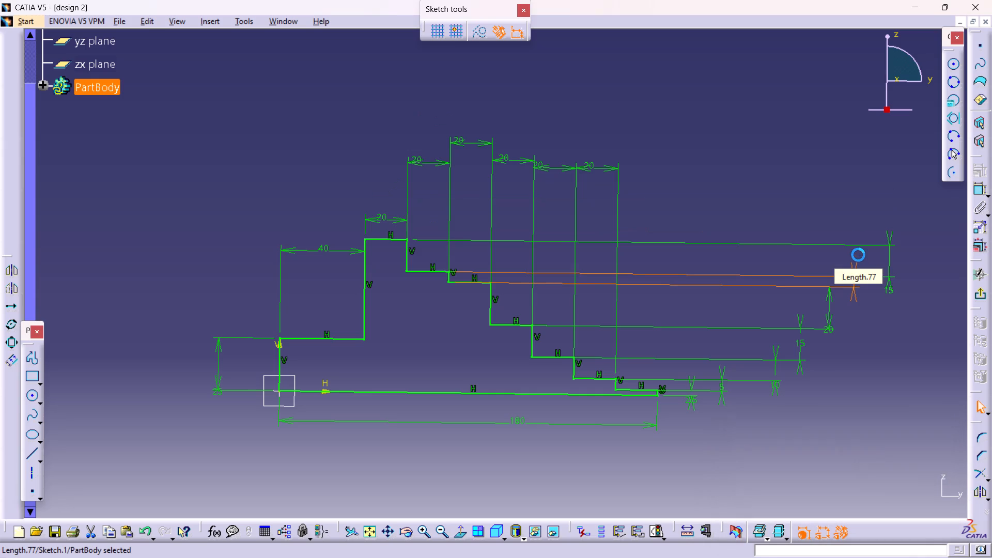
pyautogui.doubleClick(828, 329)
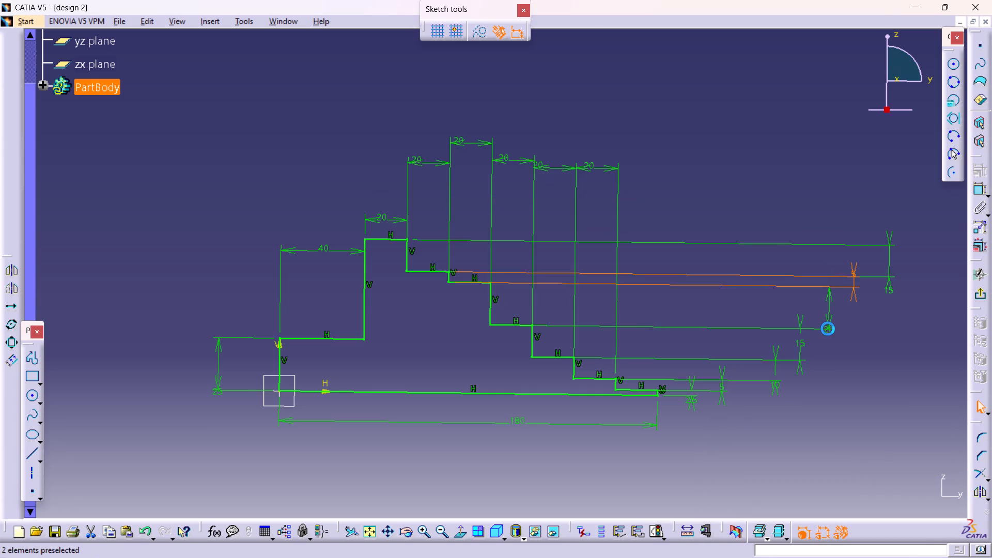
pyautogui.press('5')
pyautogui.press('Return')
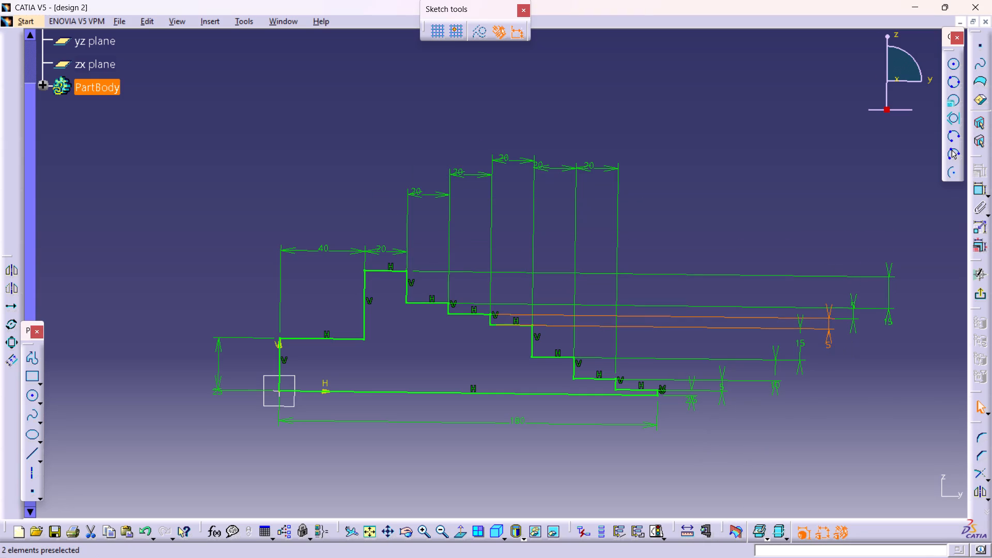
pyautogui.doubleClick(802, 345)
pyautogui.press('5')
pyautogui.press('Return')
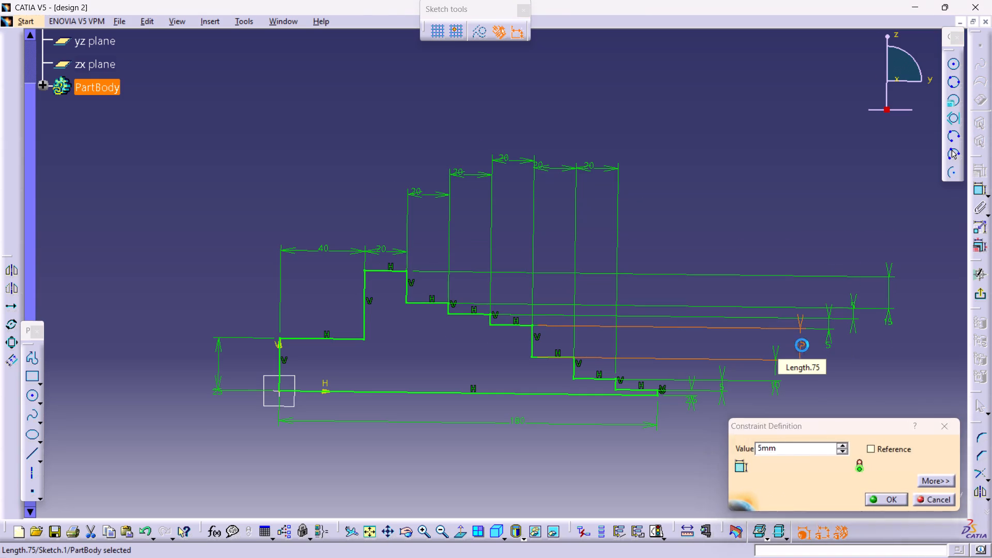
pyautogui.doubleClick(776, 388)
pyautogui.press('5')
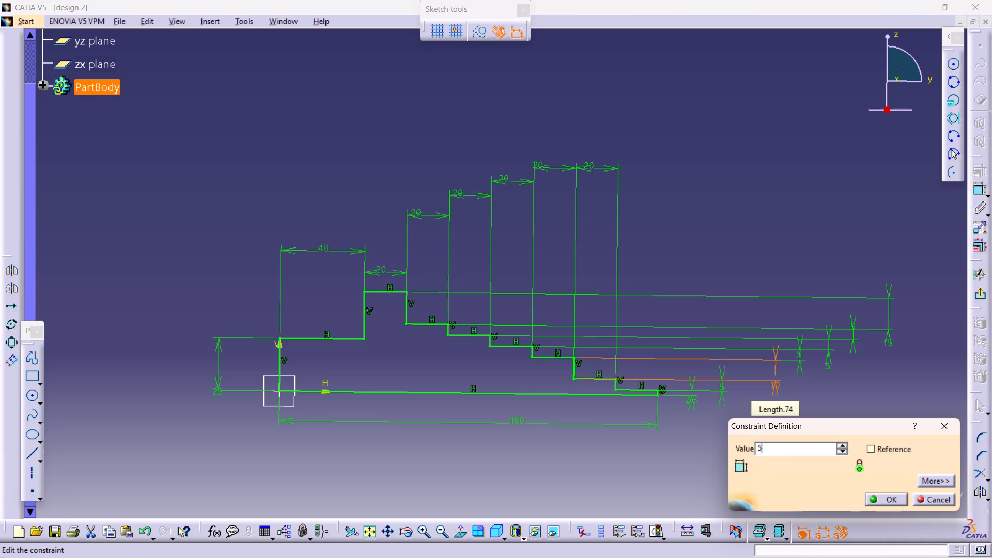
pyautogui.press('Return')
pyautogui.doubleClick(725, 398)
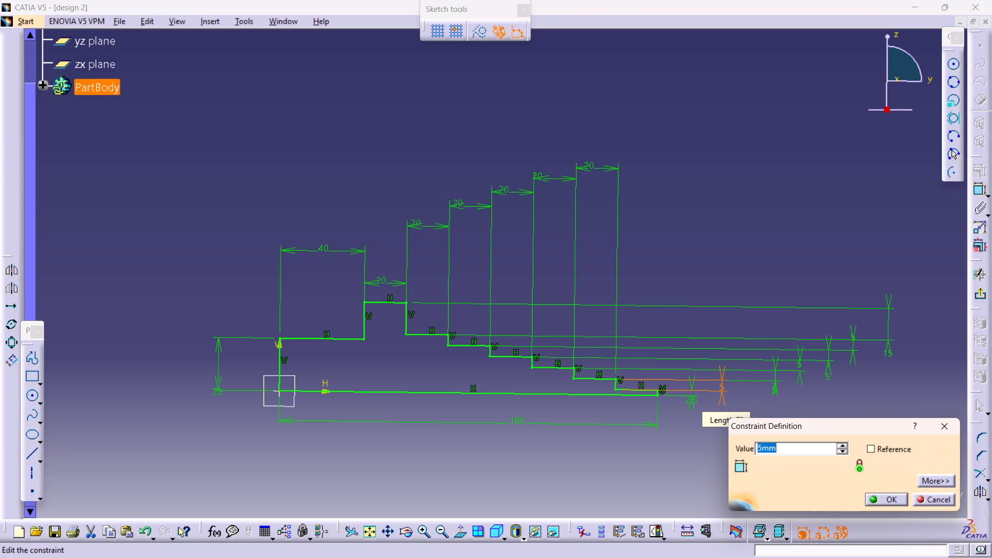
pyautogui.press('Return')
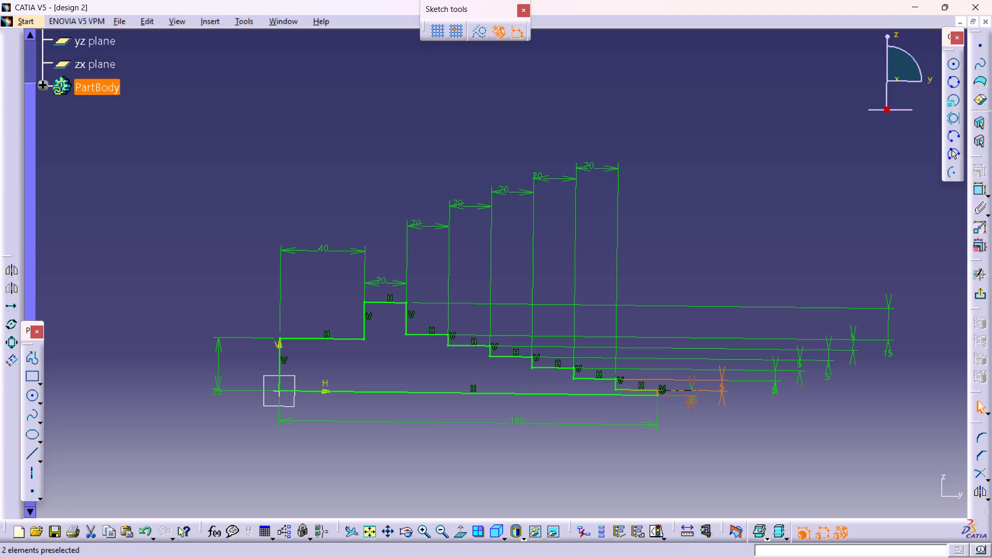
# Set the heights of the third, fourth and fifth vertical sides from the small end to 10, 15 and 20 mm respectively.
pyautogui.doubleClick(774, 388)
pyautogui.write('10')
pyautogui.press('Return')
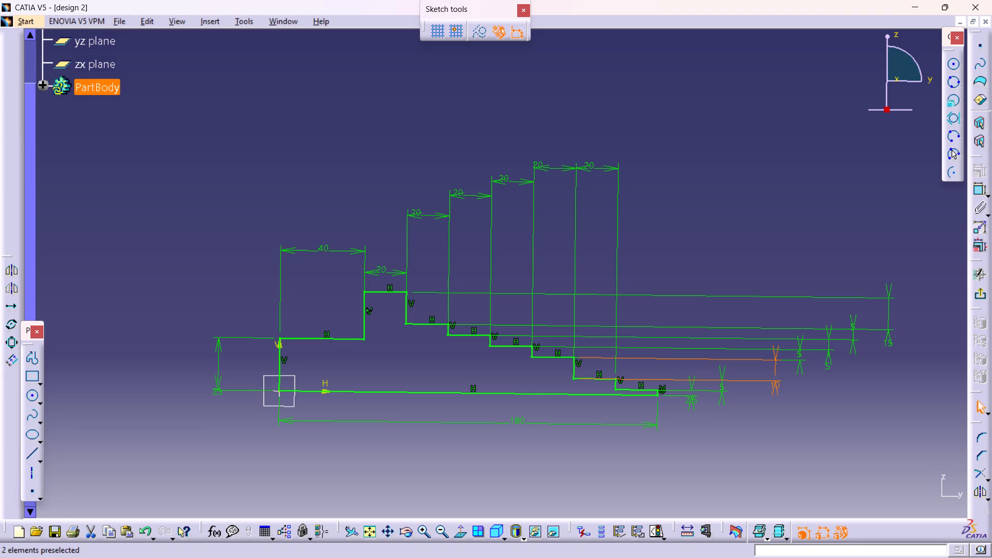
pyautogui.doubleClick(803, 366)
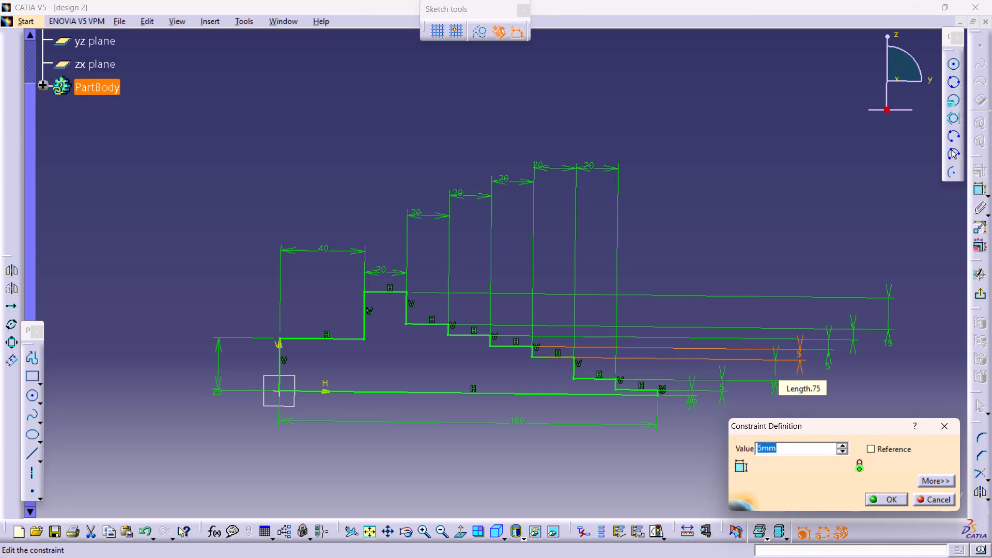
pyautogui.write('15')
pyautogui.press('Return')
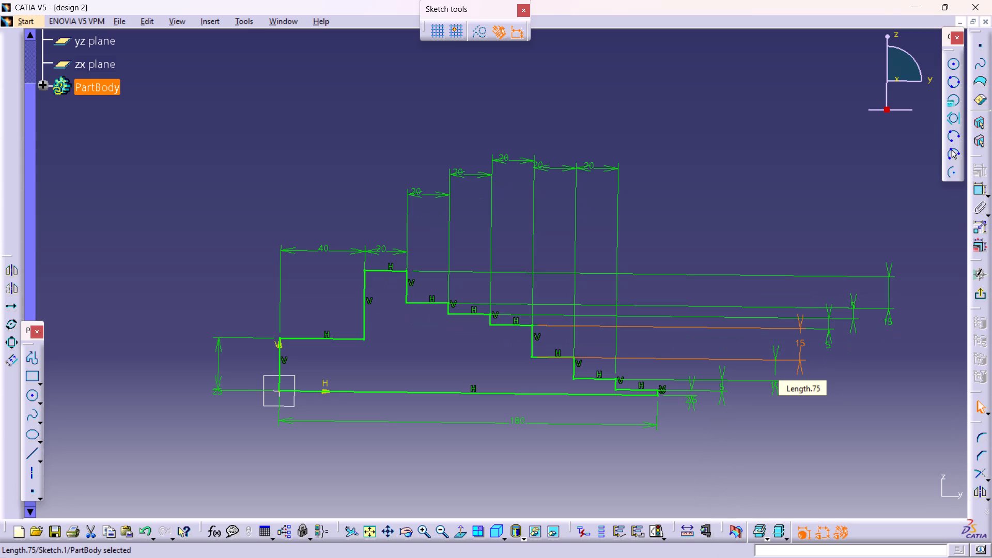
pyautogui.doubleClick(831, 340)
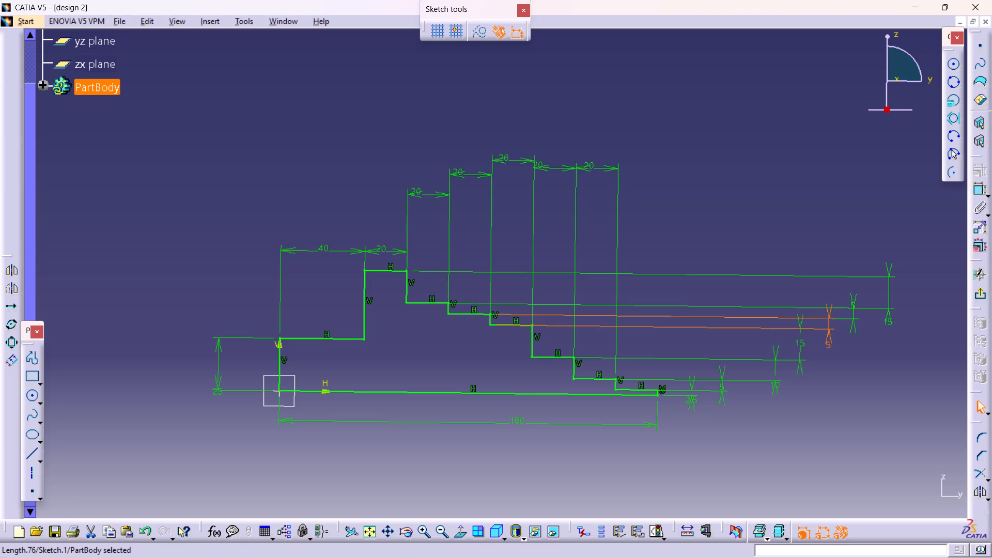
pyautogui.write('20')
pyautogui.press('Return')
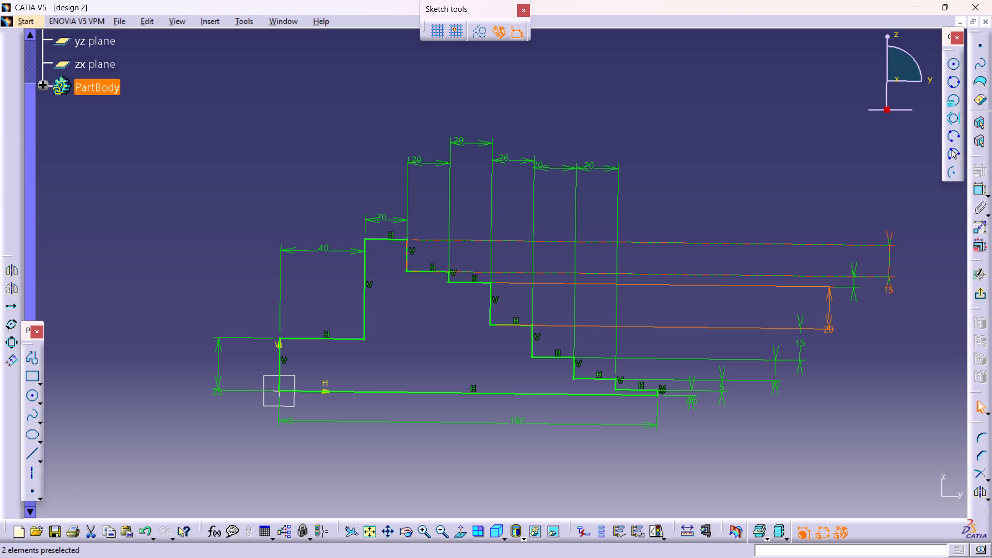
# Set the height of the first step after the collar's descending side to 10 mm.
pyautogui.doubleClick(851, 285)
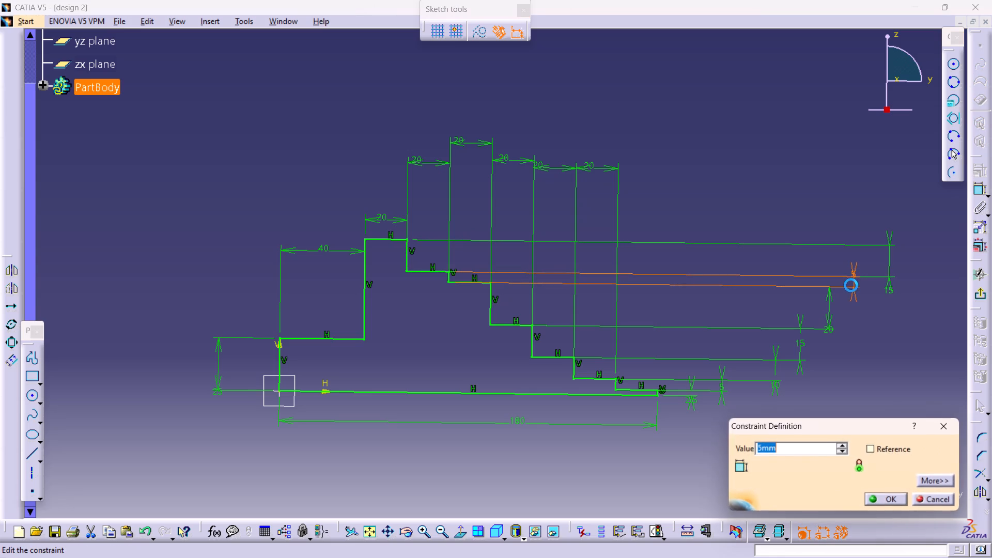
pyautogui.write('10')
pyautogui.press('Return')
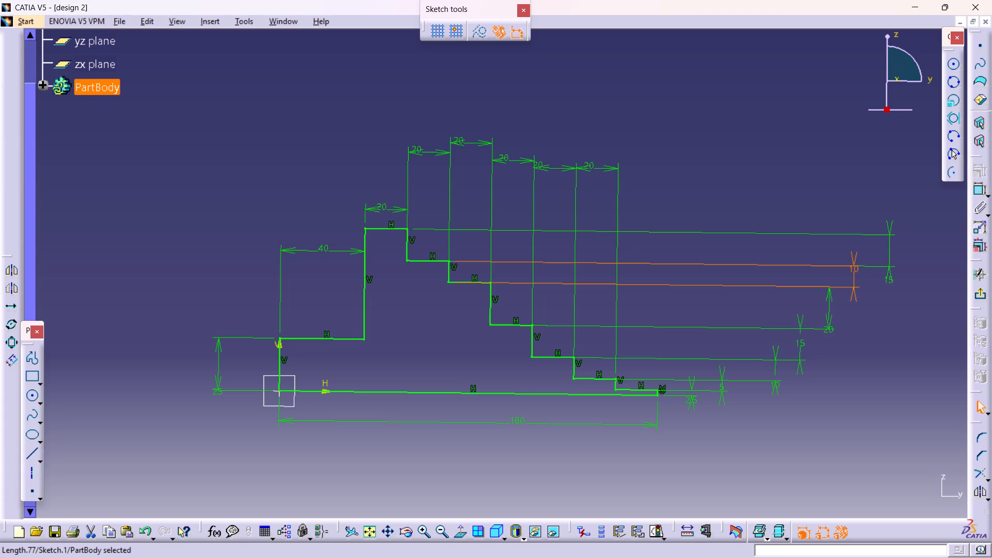
# Set the heights of the fifth, fourth and third vertical sides from the small end to 5 mm each.
pyautogui.doubleClick(826, 331)
pyautogui.press('5')
pyautogui.press('Return')
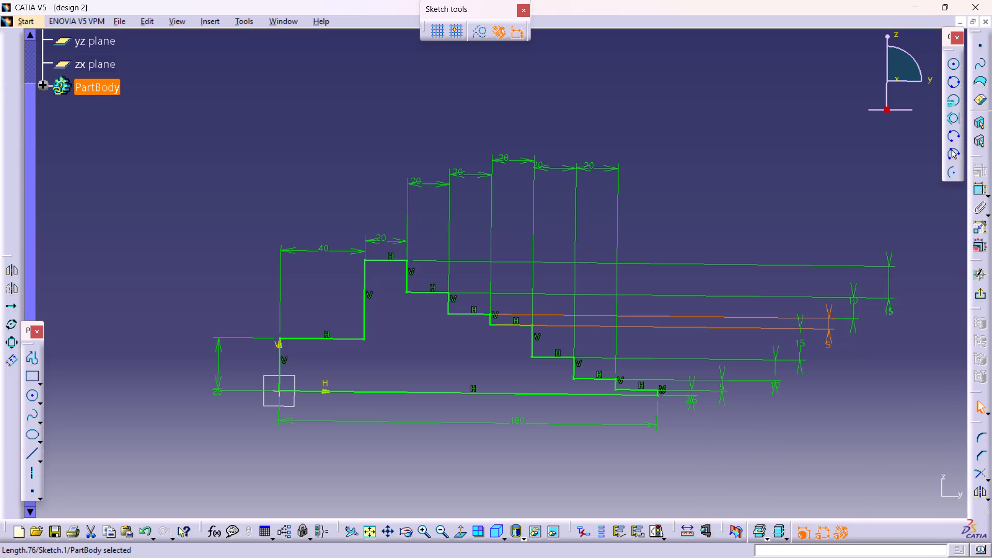
pyautogui.doubleClick(797, 344)
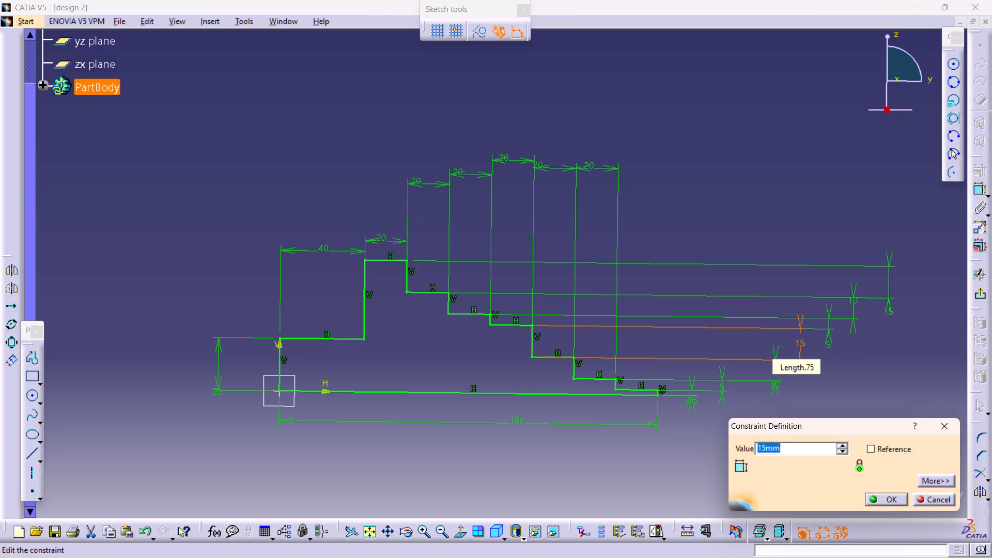
pyautogui.press('5')
pyautogui.press('Return')
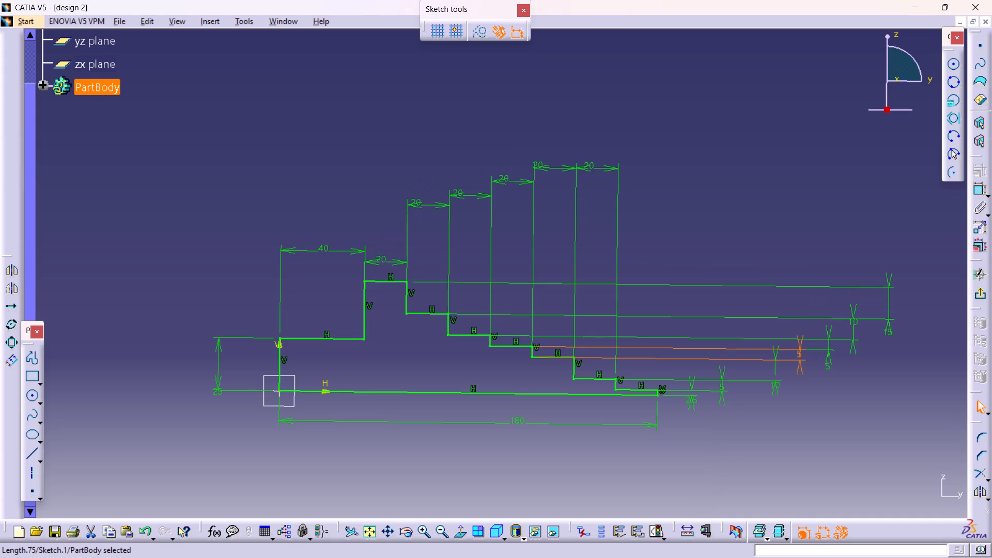
pyautogui.moveTo(784, 399); pyautogui.dragTo(777, 373, button='middle')
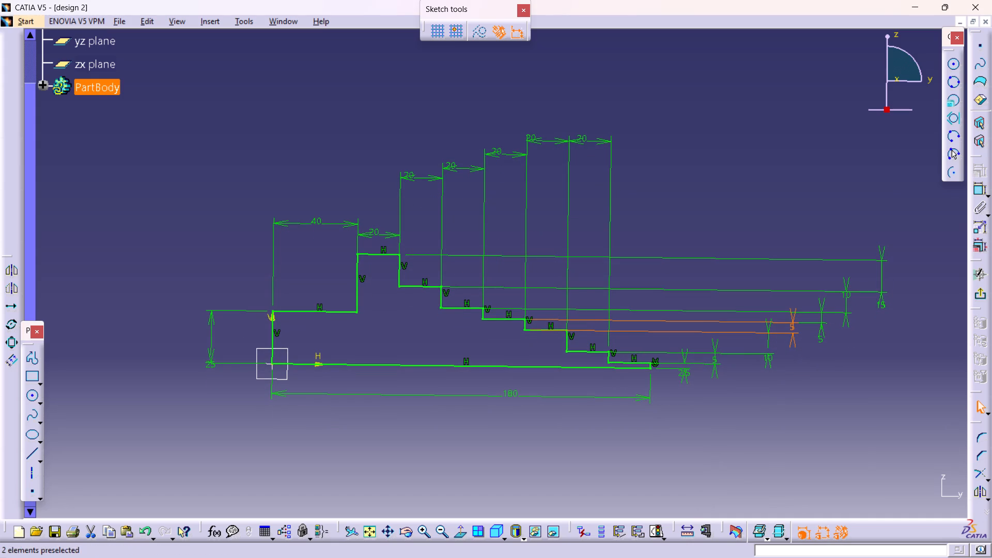
pyautogui.doubleClick(770, 361)
pyautogui.press('5')
pyautogui.press('Return')
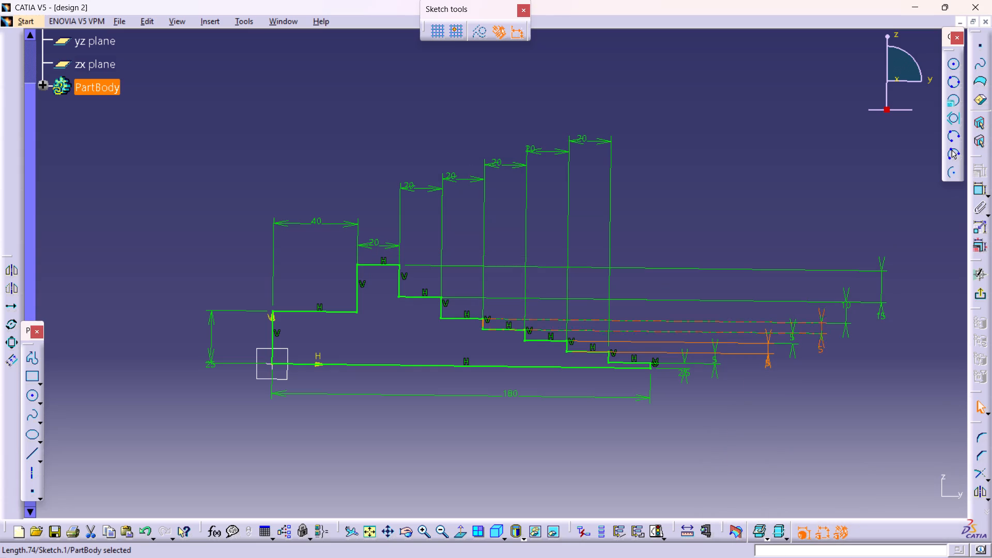
# Exit the sketch and revolve the profile 360° with Shaft, using its 180 mm base line as the axis.
pyautogui.moveTo(594, 352); pyautogui.dragTo(595, 351, button='middle')
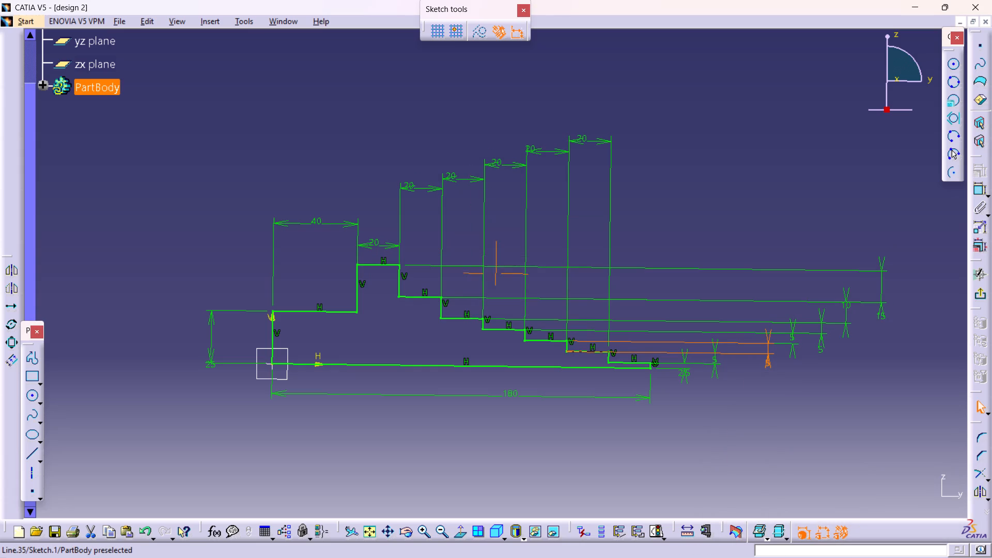
pyautogui.moveTo(595, 351); pyautogui.dragTo(612, 323, button='middle')
pyautogui.moveTo(448, 348); pyautogui.dragTo(435, 326, button='middle')
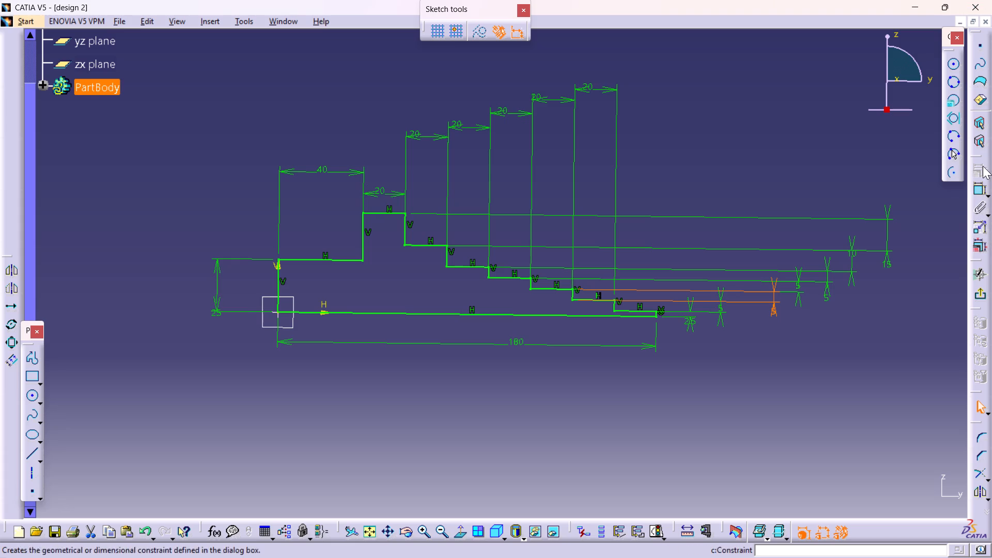
pyautogui.click(984, 295)
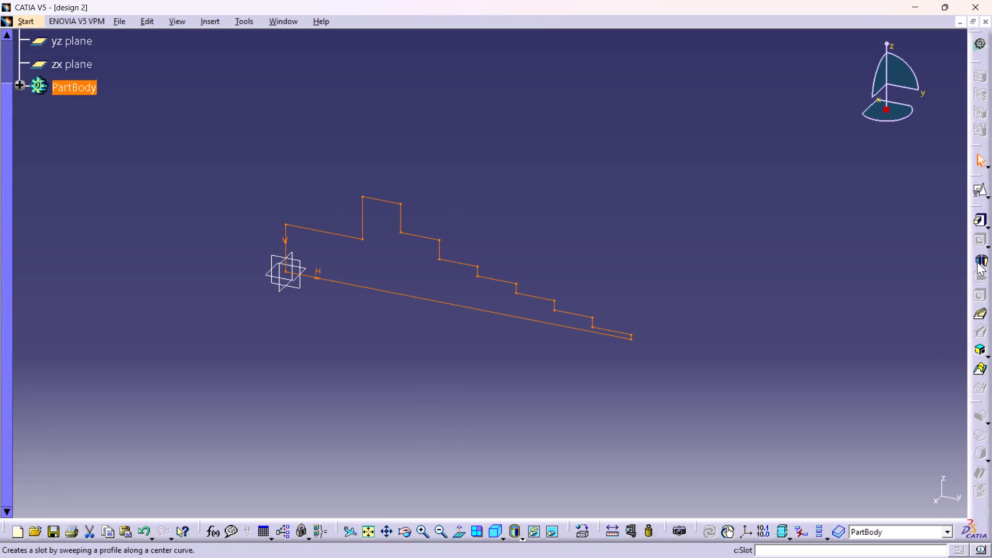
pyautogui.click(977, 262)
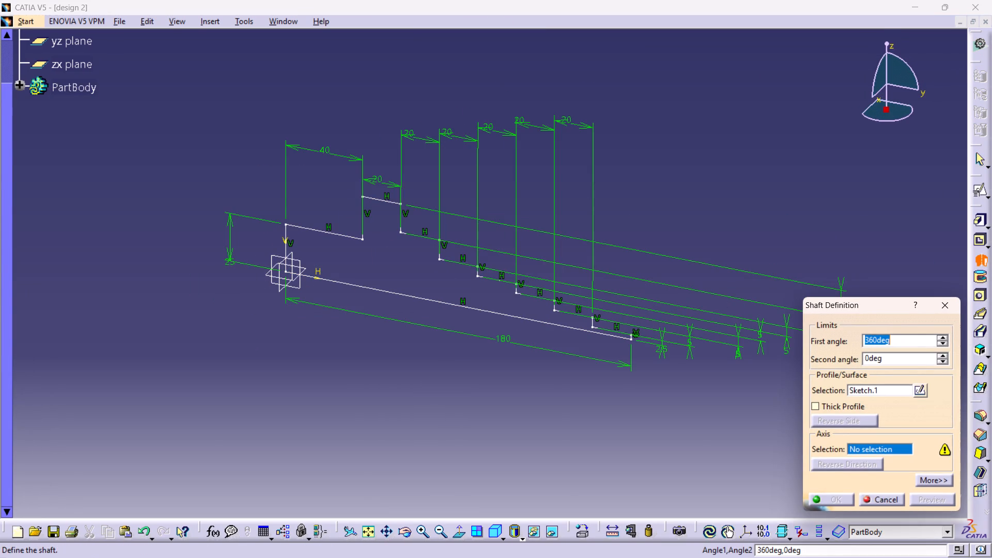
pyautogui.click(541, 321)
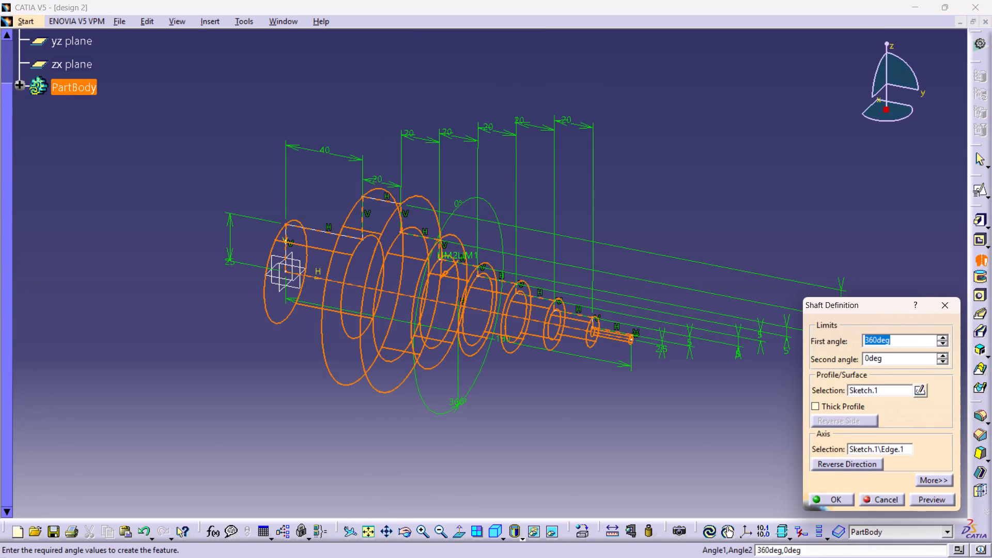
pyautogui.click(838, 497)
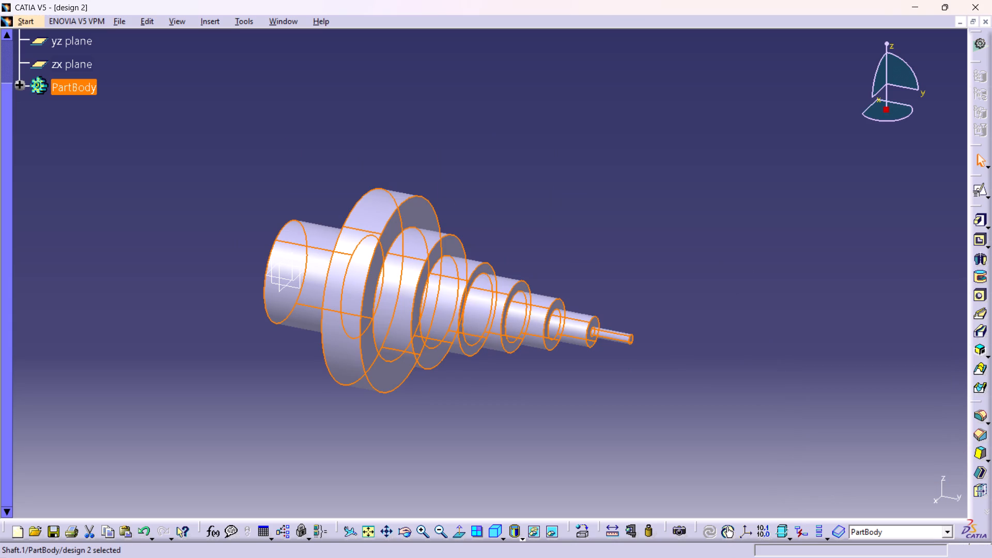
pyautogui.click(735, 401)
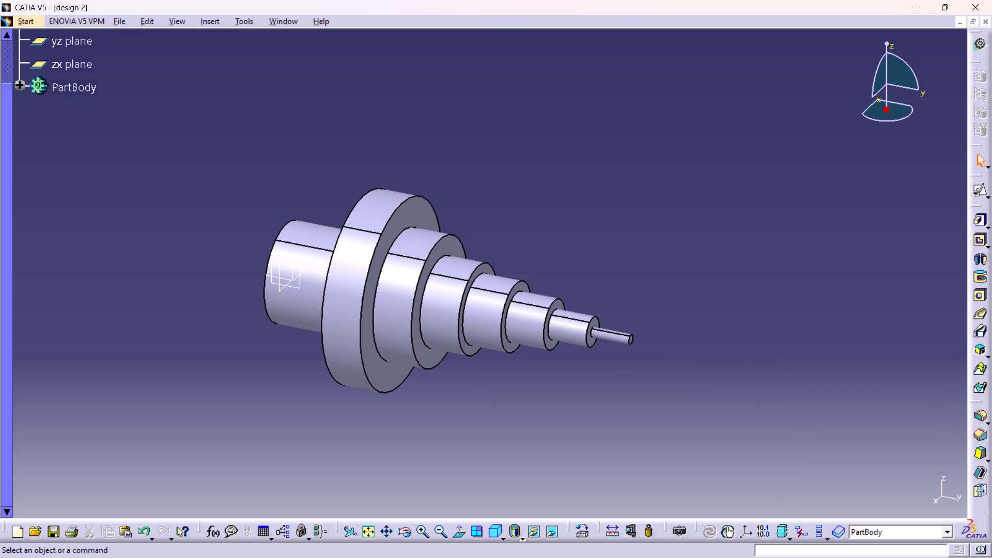
# Examine the revolved stepped shaft from several angles, including the collar and both ends.
pyautogui.keyDown('ctrl'); pyautogui.moveTo(668, 399); pyautogui.dragTo(821, 283, button='middle'); pyautogui.keyUp('ctrl')
pyautogui.keyDown('ctrl'); pyautogui.moveTo(668, 399); pyautogui.dragTo(821, 283, button='right'); pyautogui.keyUp('ctrl')
pyautogui.moveTo(686, 301); pyautogui.dragTo(683, 277, button='middle')
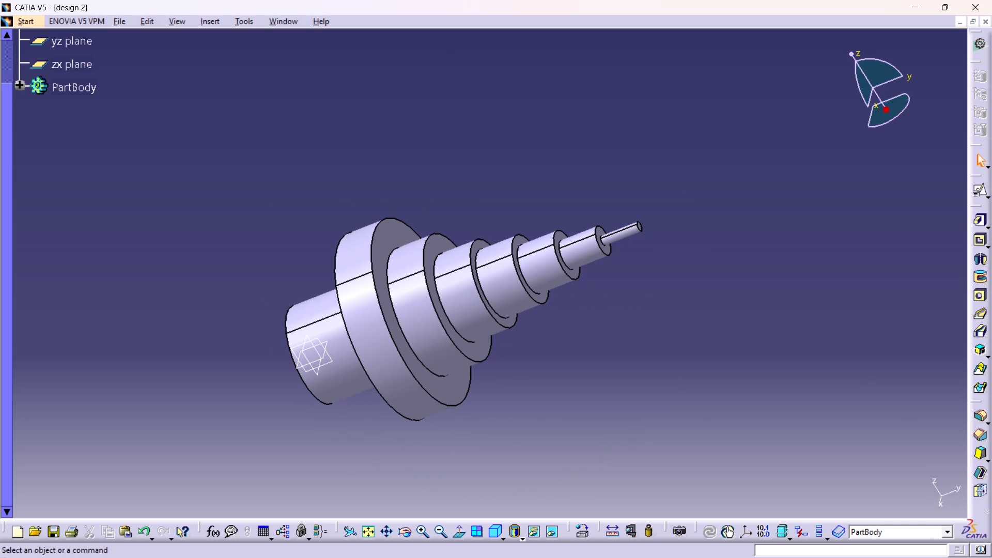
pyautogui.keyDown('ctrl'); pyautogui.moveTo(616, 289); pyautogui.dragTo(643, 274, button='right'); pyautogui.keyUp('ctrl')
pyautogui.keyDown('ctrl'); pyautogui.moveTo(616, 289); pyautogui.dragTo(643, 274, button='middle'); pyautogui.keyUp('ctrl')
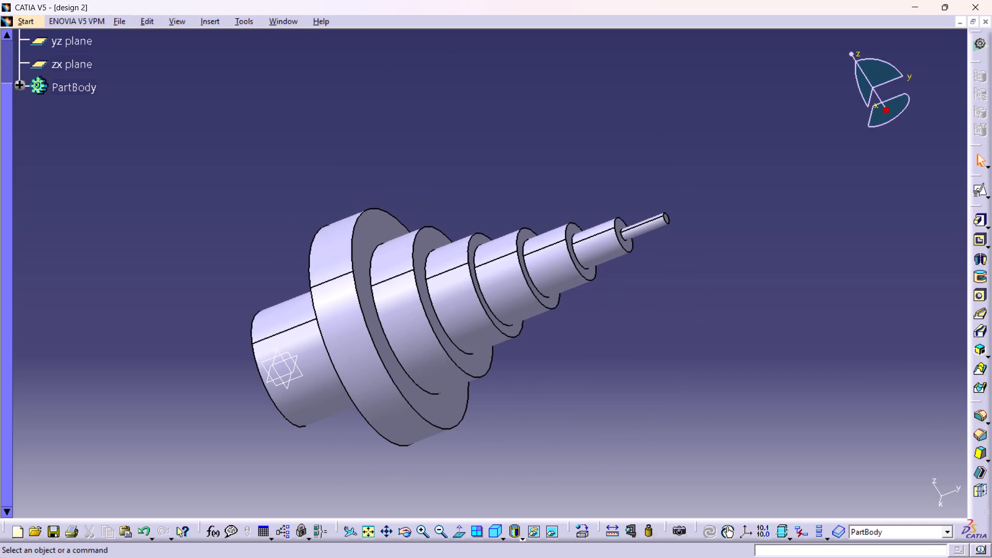
pyautogui.keyDown('ctrl'); pyautogui.moveTo(643, 282); pyautogui.dragTo(722, 203, button='middle'); pyautogui.keyUp('ctrl')
pyautogui.keyDown('ctrl'); pyautogui.moveTo(643, 282); pyautogui.dragTo(722, 203, button='right'); pyautogui.keyUp('ctrl')
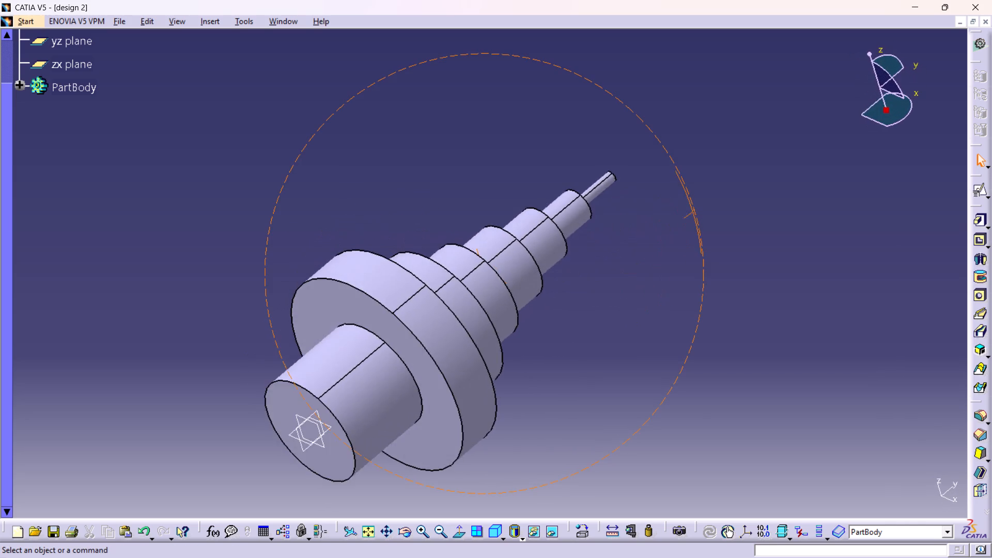
pyautogui.keyDown('ctrl'); pyautogui.moveTo(722, 203); pyautogui.dragTo(720, 189, button='right'); pyautogui.keyUp('ctrl')
pyautogui.keyDown('ctrl'); pyautogui.moveTo(722, 203); pyautogui.dragTo(719, 191, button='middle'); pyautogui.keyUp('ctrl')
pyautogui.keyDown('ctrl'); pyautogui.rightClick(719, 190); pyautogui.keyUp('ctrl')
pyautogui.moveTo(566, 348); pyautogui.dragTo(545, 282, button='middle')
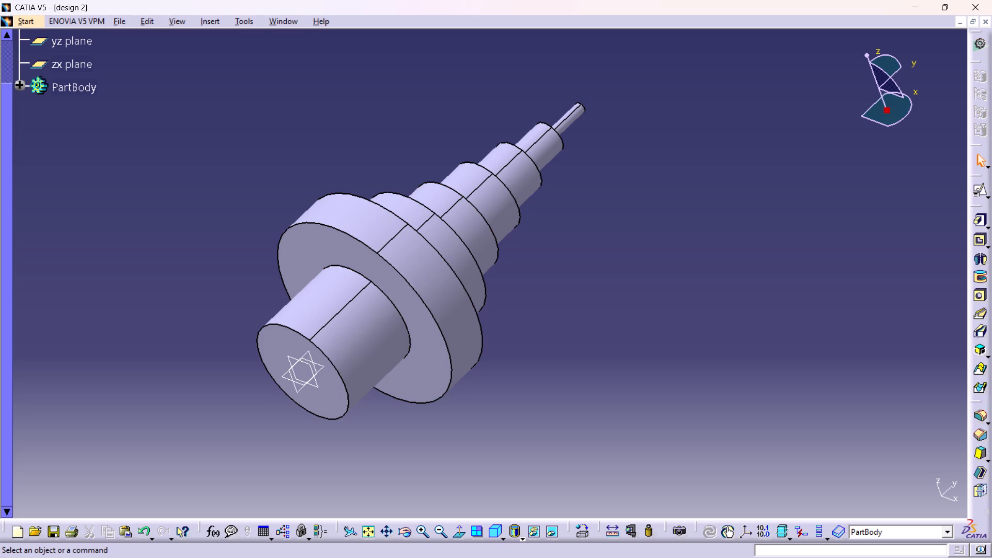
pyautogui.keyDown('ctrl'); pyautogui.moveTo(501, 272); pyautogui.dragTo(537, 253, button='middle'); pyautogui.keyUp('ctrl')
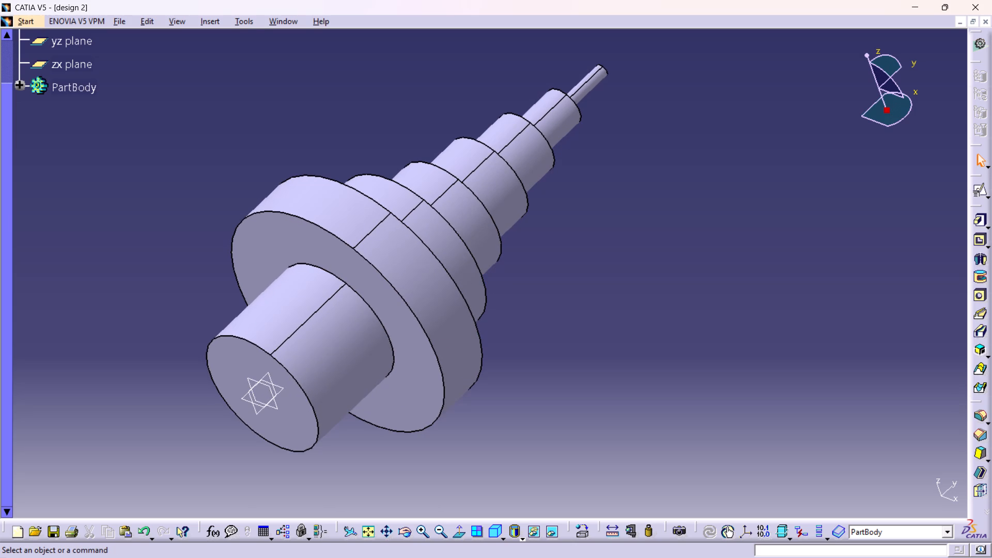
pyautogui.keyDown('ctrl'); pyautogui.moveTo(537, 288); pyautogui.dragTo(552, 289, button='middle'); pyautogui.keyUp('ctrl')
pyautogui.moveTo(552, 289); pyautogui.dragTo(567, 165, button='right')
pyautogui.keyDown('ctrl'); pyautogui.moveTo(552, 289); pyautogui.dragTo(567, 165, button='middle'); pyautogui.keyUp('ctrl')
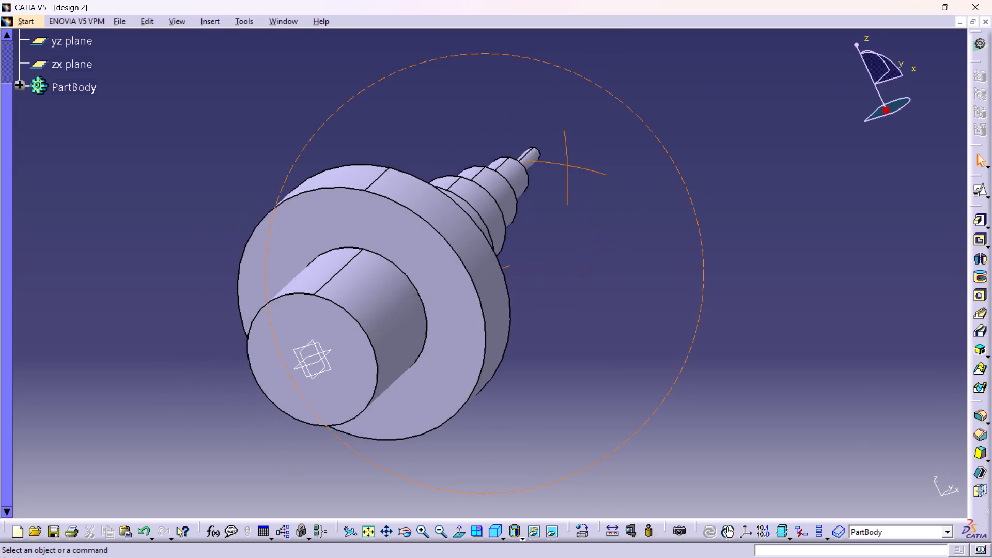
pyautogui.keyDown('ctrl'); pyautogui.moveTo(567, 165); pyautogui.dragTo(453, 130, button='middle'); pyautogui.keyUp('ctrl')
pyautogui.moveTo(567, 165); pyautogui.dragTo(453, 130, button='right')
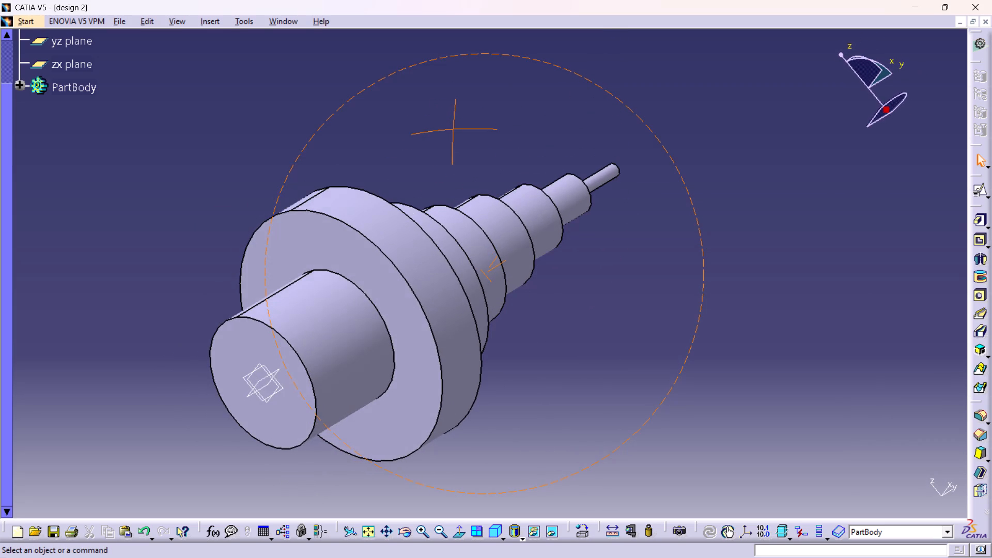
pyautogui.keyDown('ctrl'); pyautogui.moveTo(453, 130); pyautogui.dragTo(420, 146, button='middle'); pyautogui.keyUp('ctrl')
pyautogui.moveTo(453, 130); pyautogui.dragTo(420, 146, button='right')
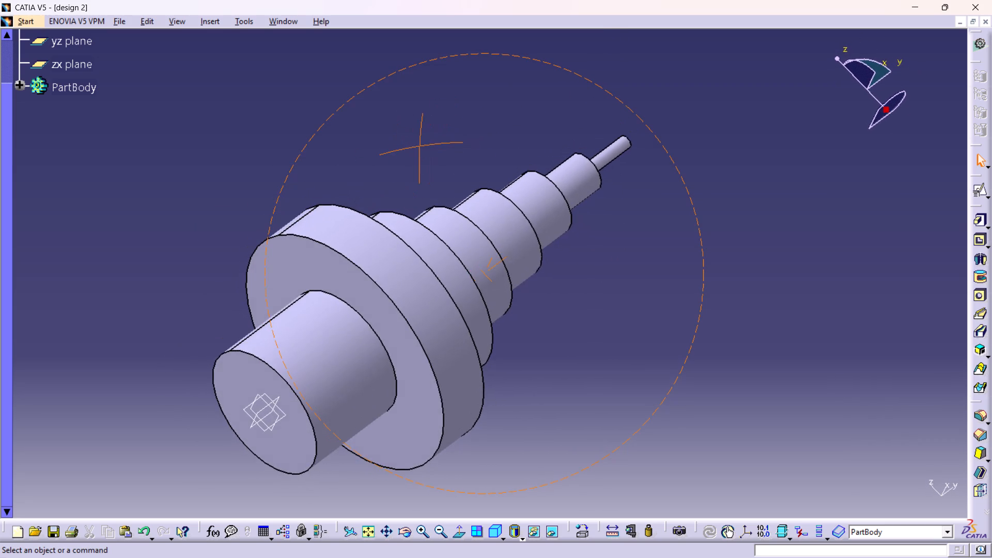
pyautogui.keyDown('ctrl'); pyautogui.moveTo(420, 146); pyautogui.dragTo(441, 148, button='middle'); pyautogui.keyUp('ctrl')
pyautogui.moveTo(420, 146); pyautogui.dragTo(441, 148, button='right')
pyautogui.moveTo(525, 421); pyautogui.dragTo(586, 366, button='middle')
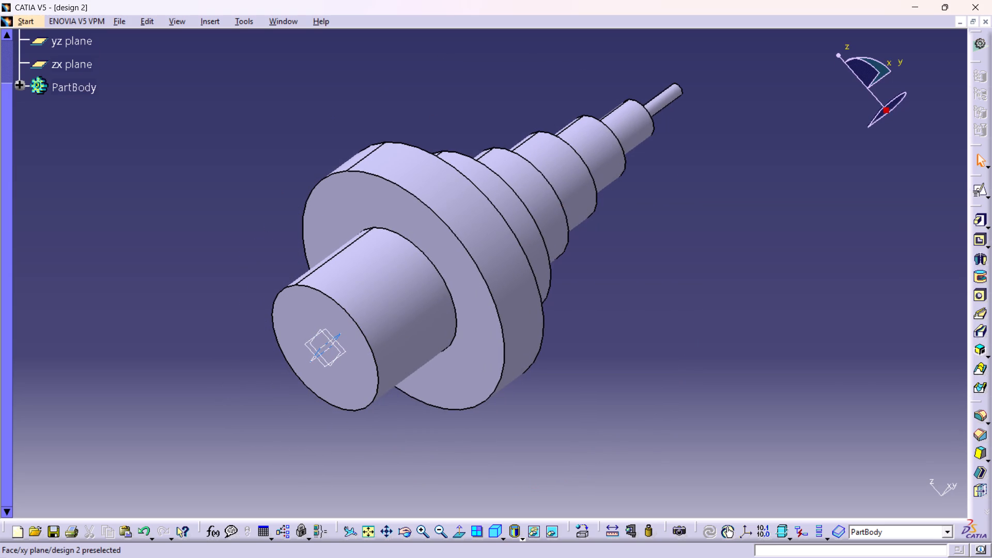
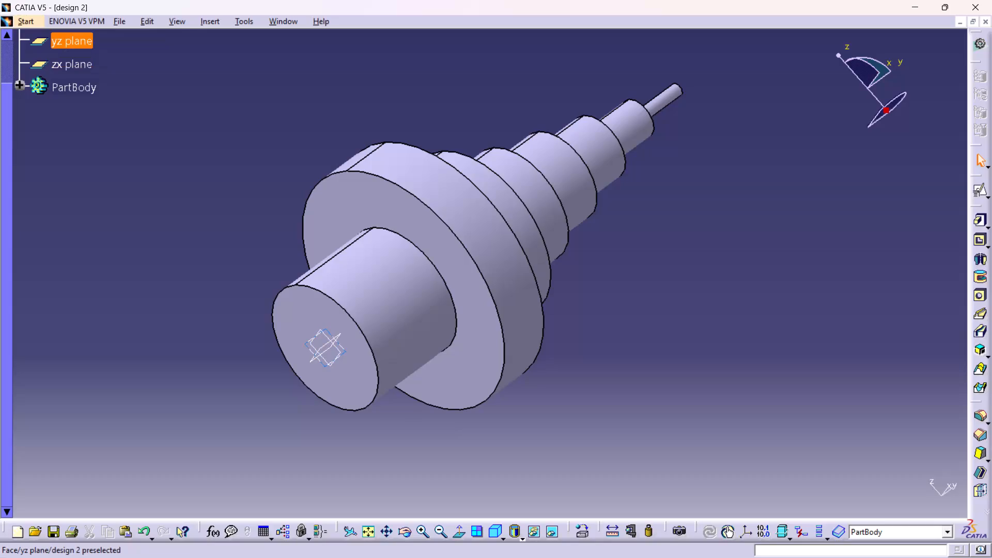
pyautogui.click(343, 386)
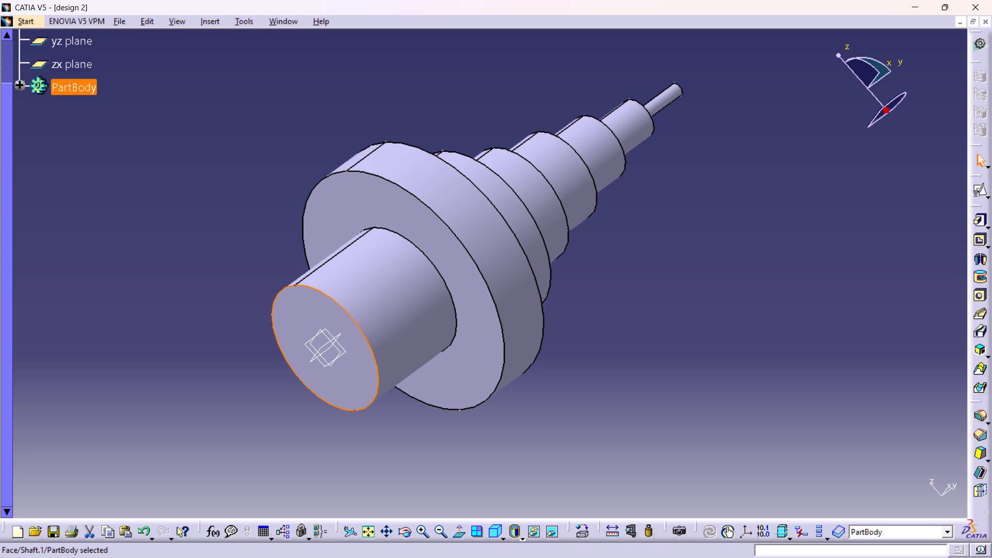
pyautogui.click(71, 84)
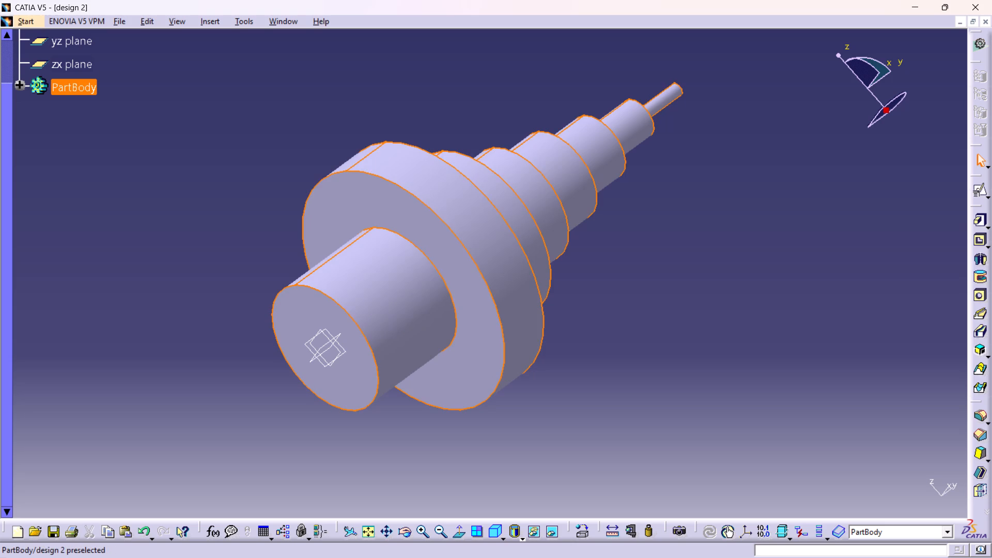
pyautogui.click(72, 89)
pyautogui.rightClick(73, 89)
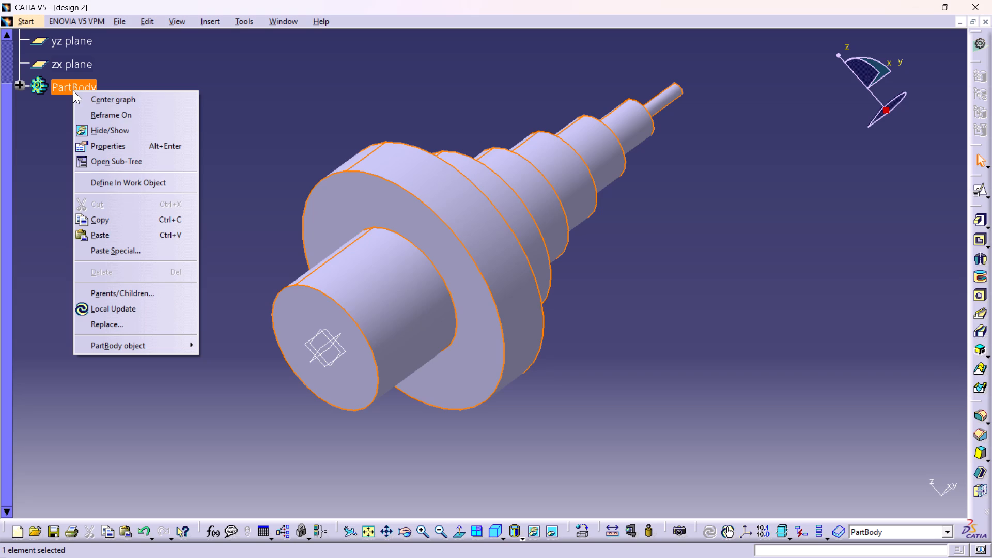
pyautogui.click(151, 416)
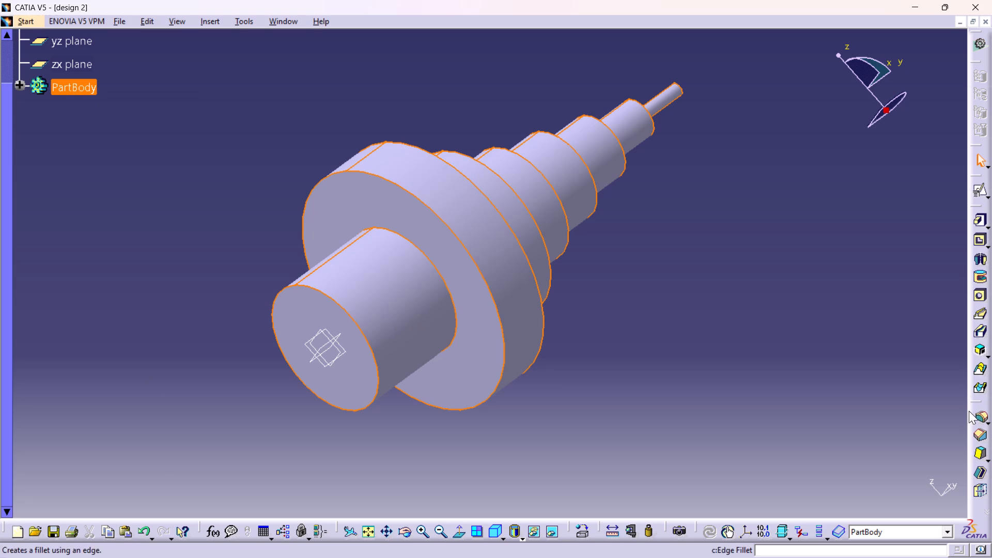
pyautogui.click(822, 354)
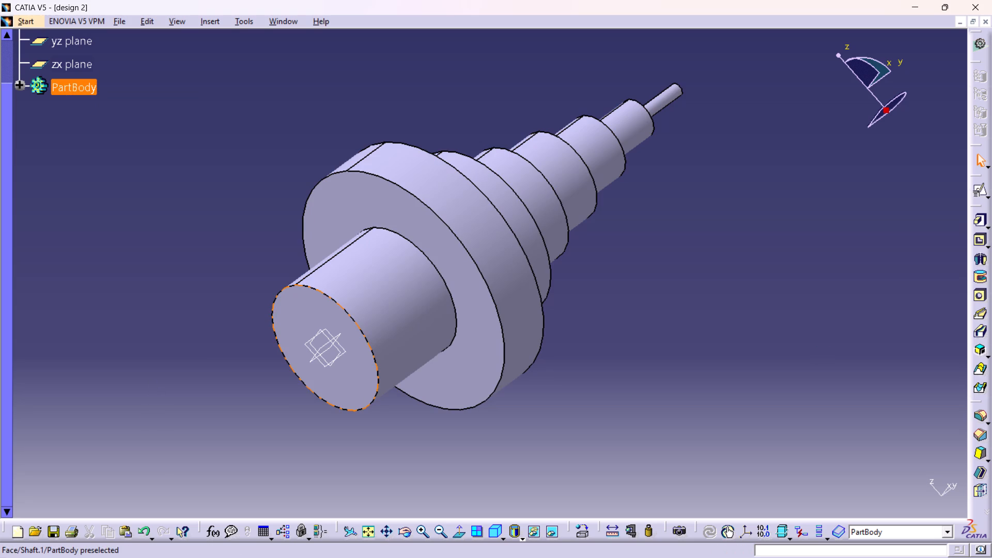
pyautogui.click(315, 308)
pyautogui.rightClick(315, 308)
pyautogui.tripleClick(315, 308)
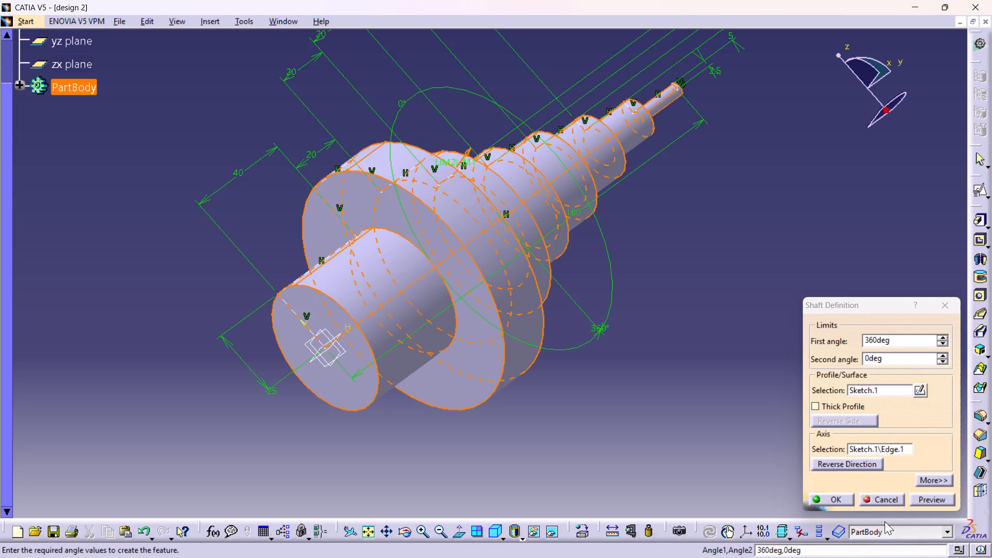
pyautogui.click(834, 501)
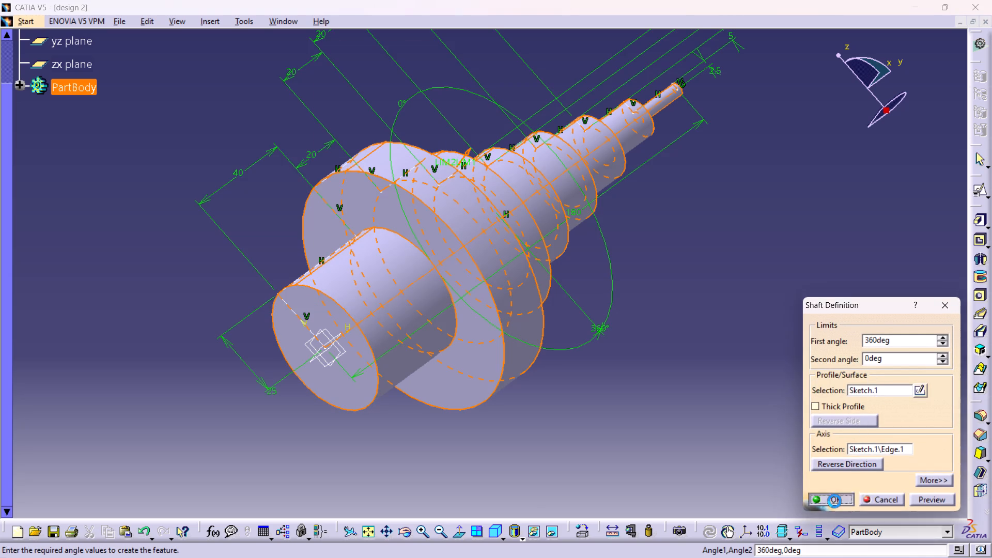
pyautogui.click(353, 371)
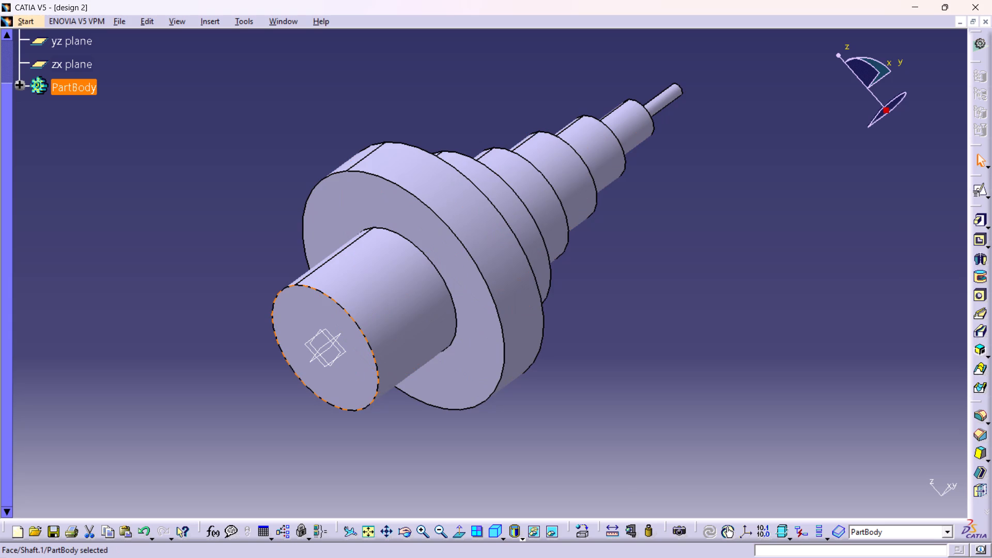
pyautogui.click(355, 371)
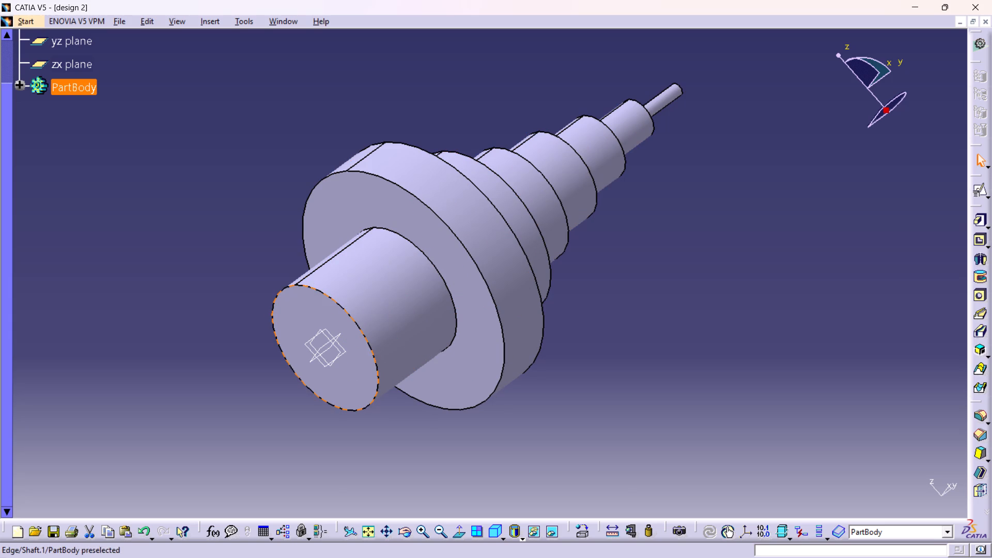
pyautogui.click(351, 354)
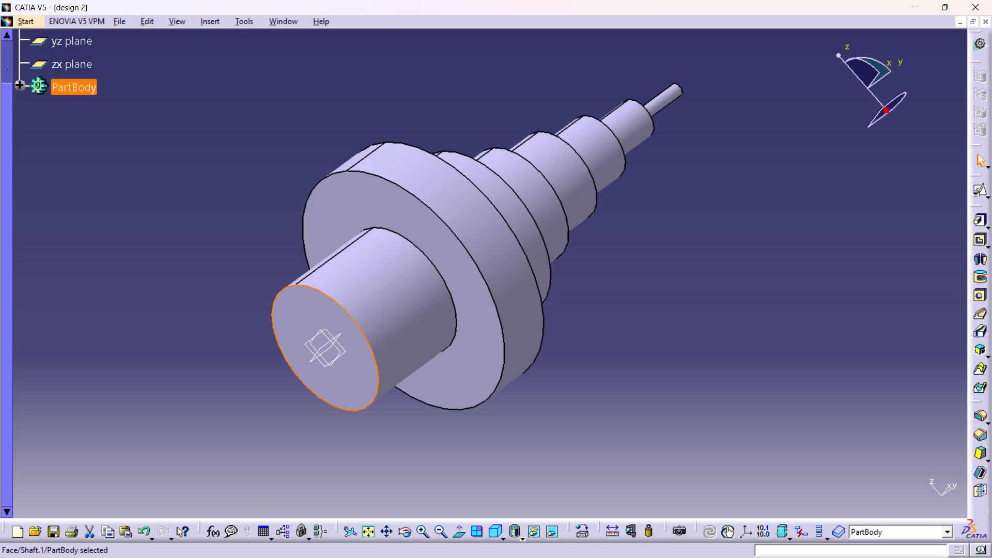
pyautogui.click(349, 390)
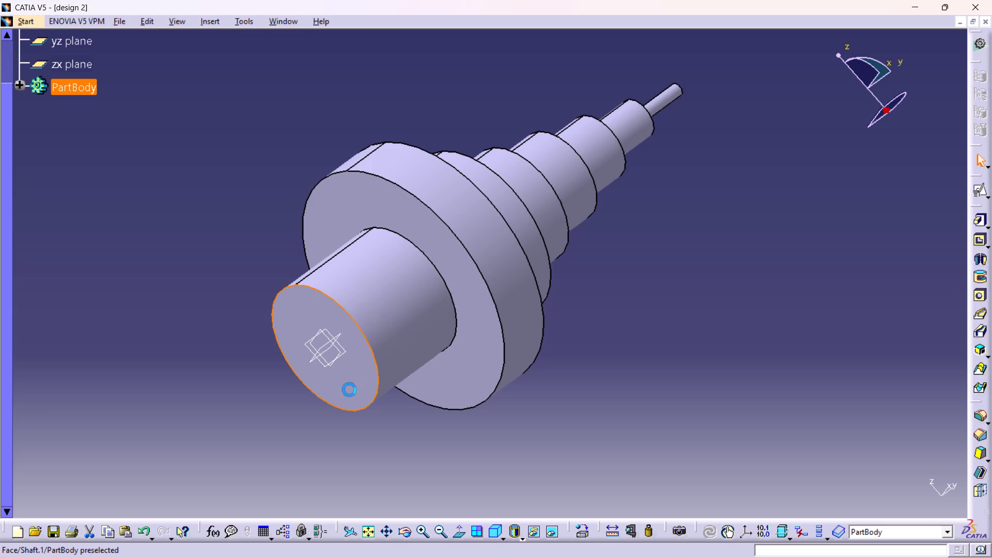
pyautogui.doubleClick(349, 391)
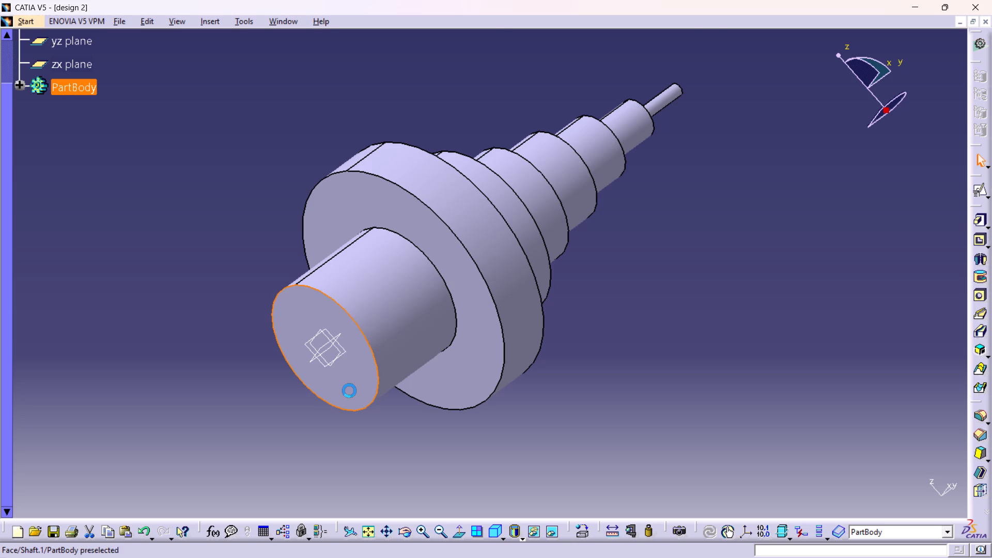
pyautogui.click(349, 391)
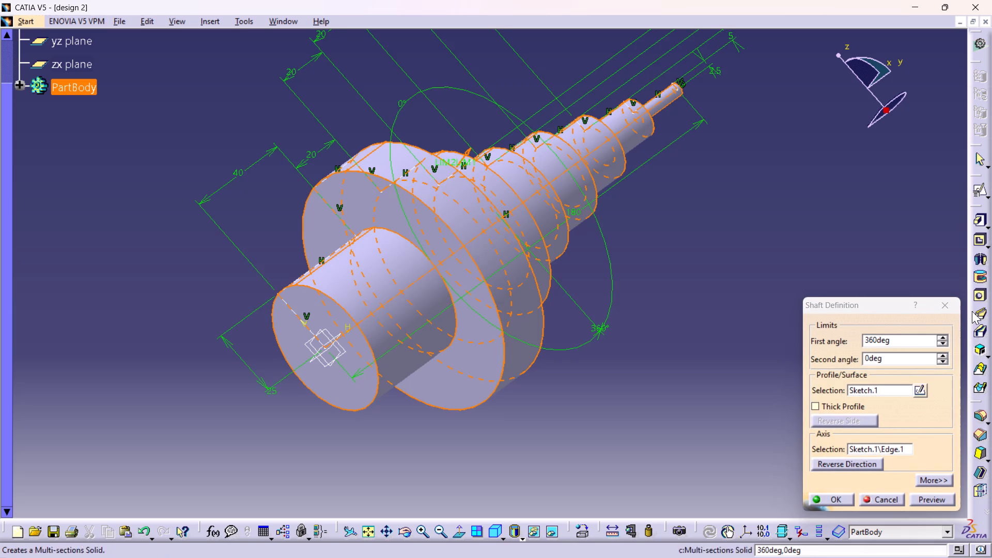
# Place a blind, flat-bottomed hole of 40 mm diameter at the centre of the end face on the collar side of the shaft.
pyautogui.click(986, 298)
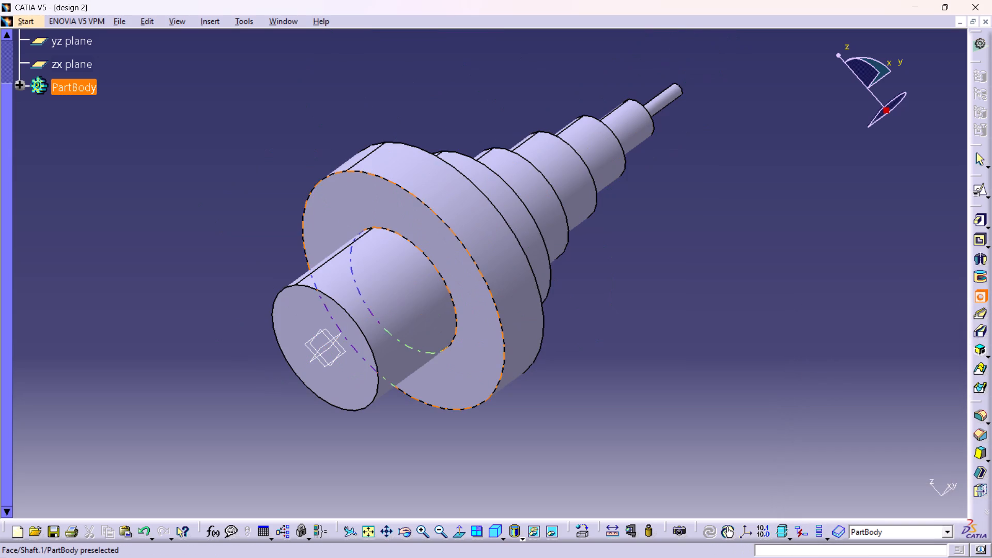
pyautogui.click(341, 367)
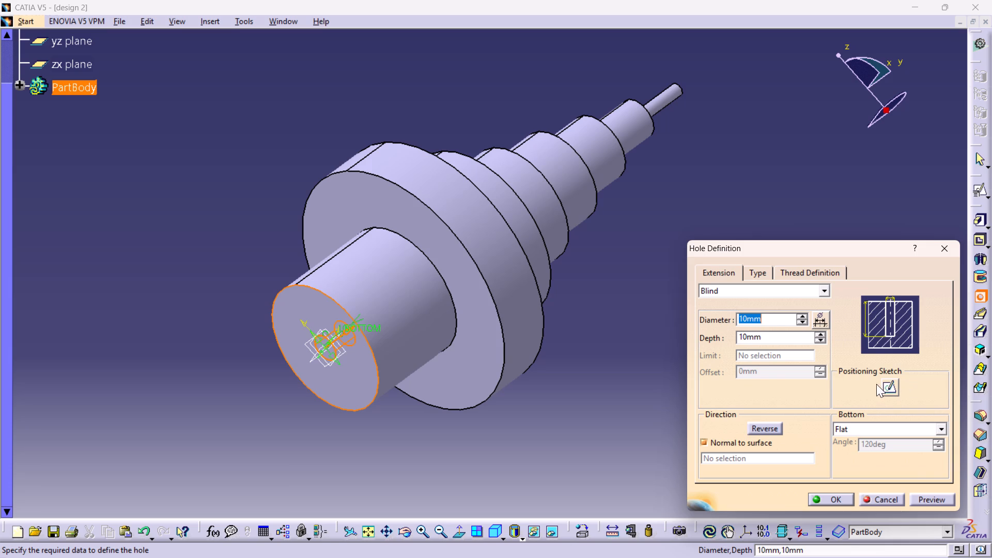
pyautogui.click(891, 385)
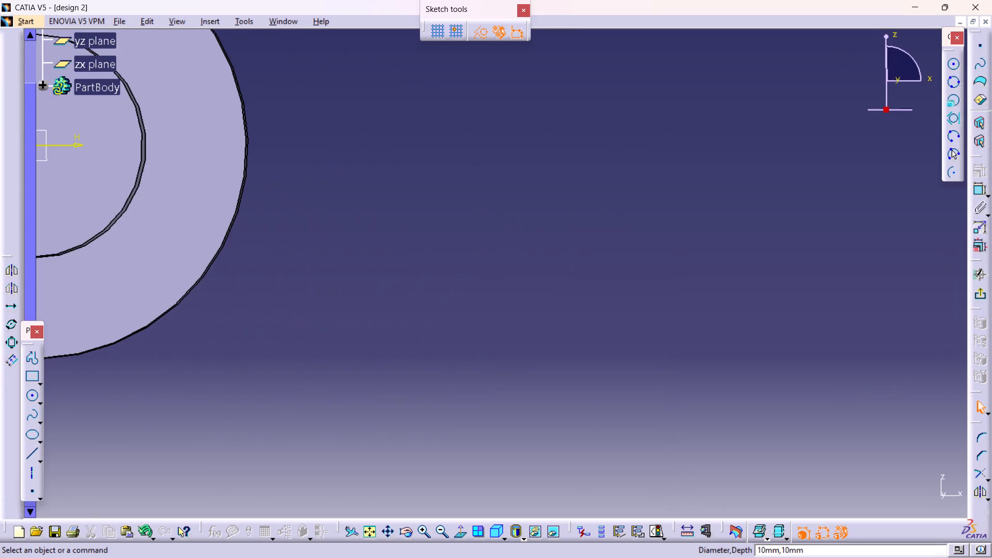
pyautogui.moveTo(687, 402); pyautogui.dragTo(878, 444, button='middle')
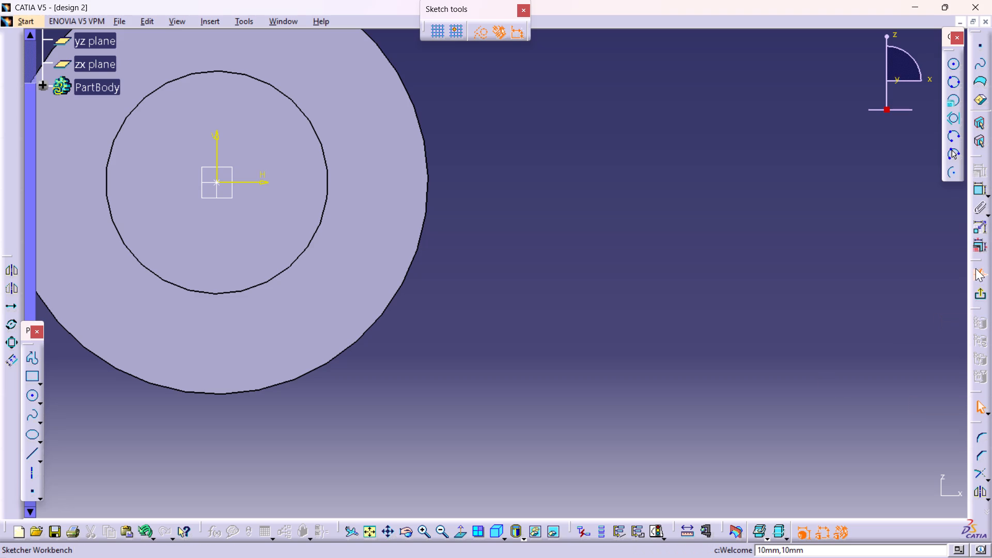
pyautogui.click(978, 290)
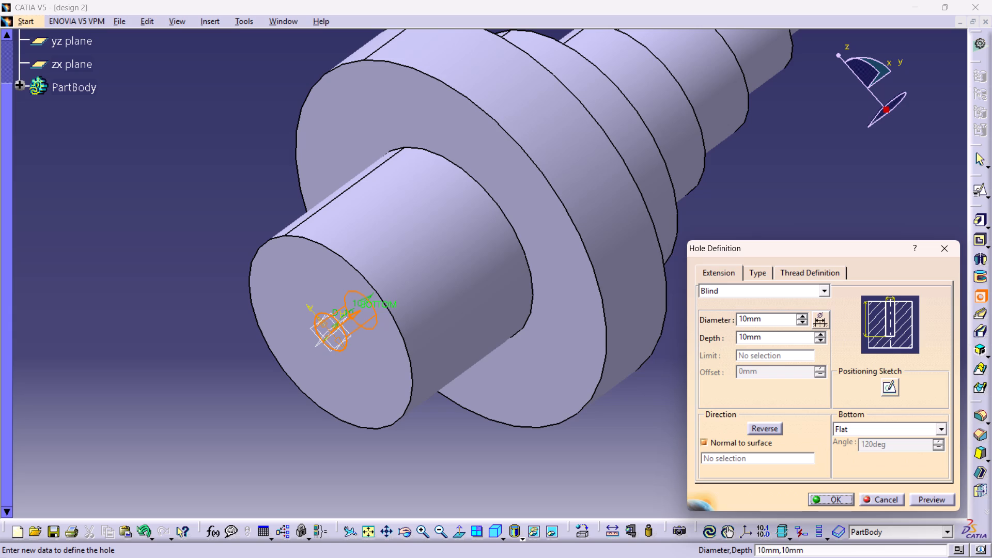
pyautogui.click(779, 323)
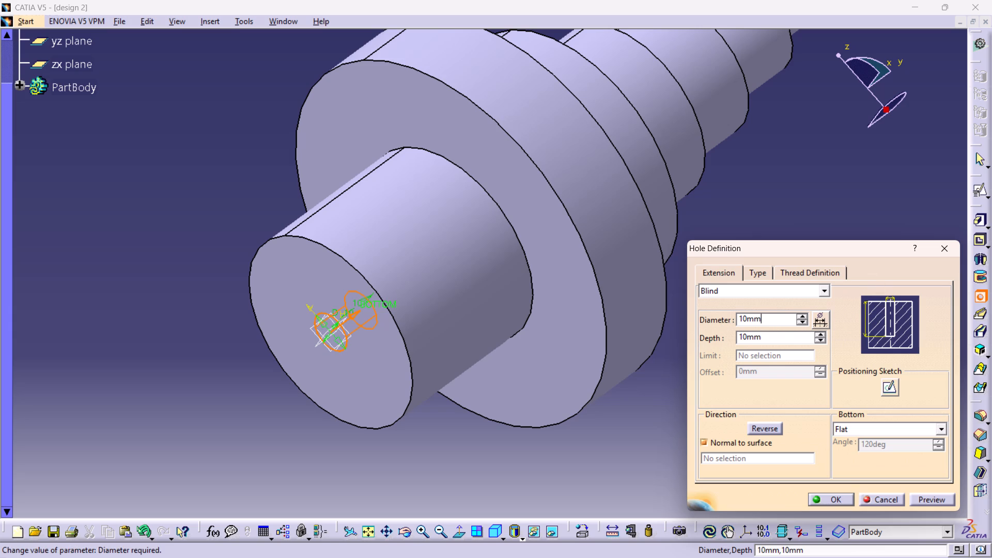
pyautogui.press('4')
pyautogui.press('4')
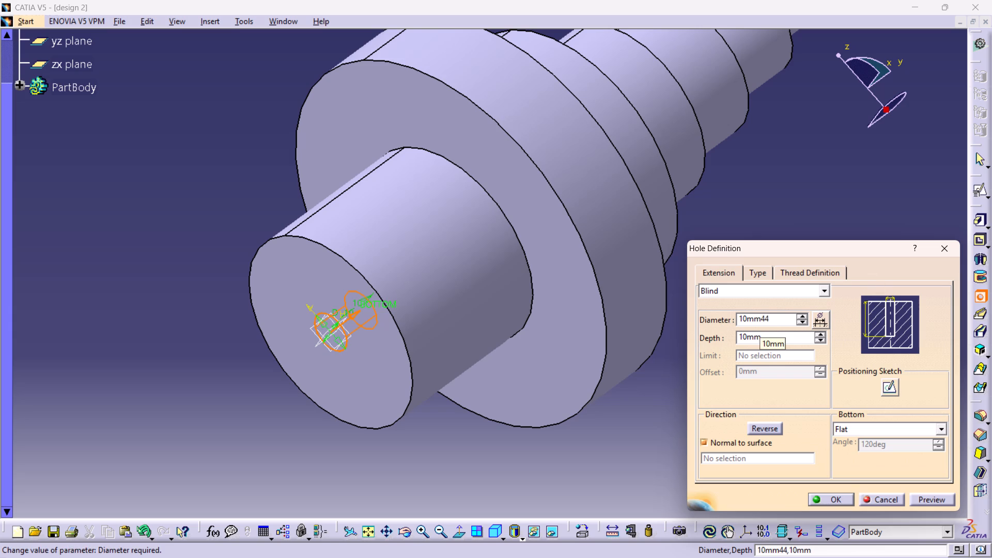
pyautogui.press('BackSpace')
pyautogui.press('BackSpace')
pyautogui.press('BackSpace')
pyautogui.press('BackSpace')
pyautogui.press('BackSpace')
pyautogui.press('BackSpace')
pyautogui.press('BackSpace')
pyautogui.press('BackSpace')
pyautogui.press('BackSpace')
pyautogui.press('BackSpace')
pyautogui.press('BackSpace')
pyautogui.press('BackSpace')
pyautogui.press('BackSpace')
pyautogui.press('BackSpace')
pyautogui.press('BackSpace')
pyautogui.press('BackSpace')
pyautogui.write('40')
pyautogui.press('Return')
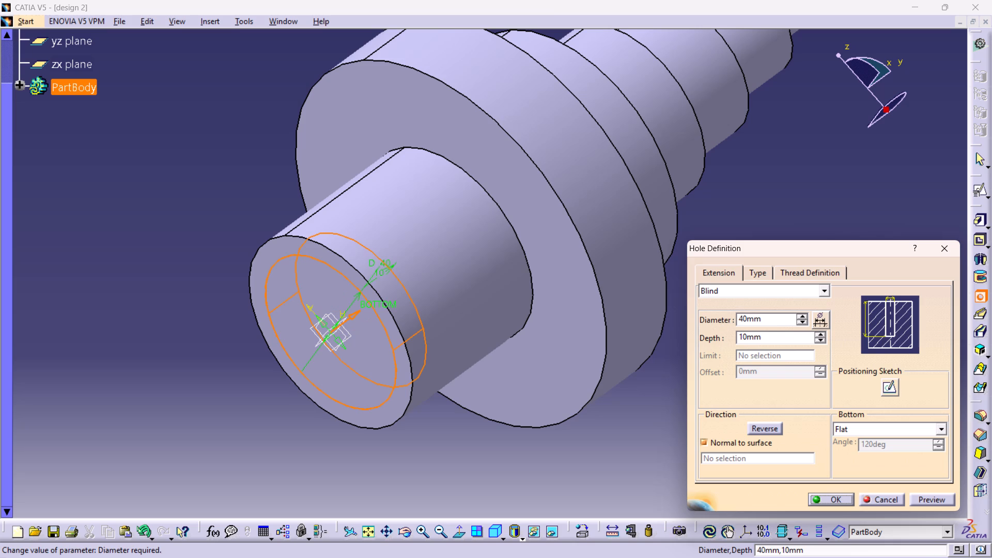
# Set the depth of the blind hole in the shaft's end face to 40 mm and complete the hole.
pyautogui.click(768, 334)
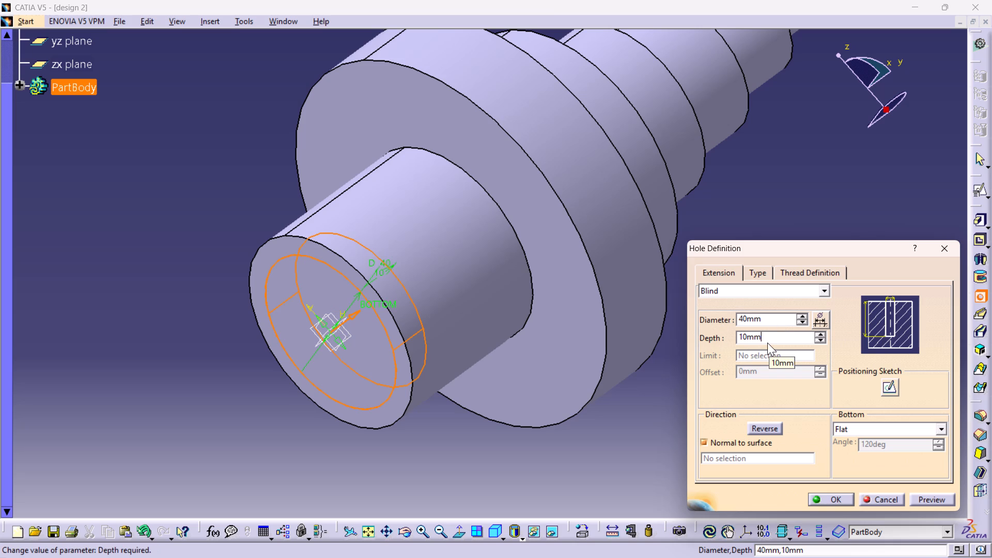
pyautogui.write('40')
pyautogui.press('Return')
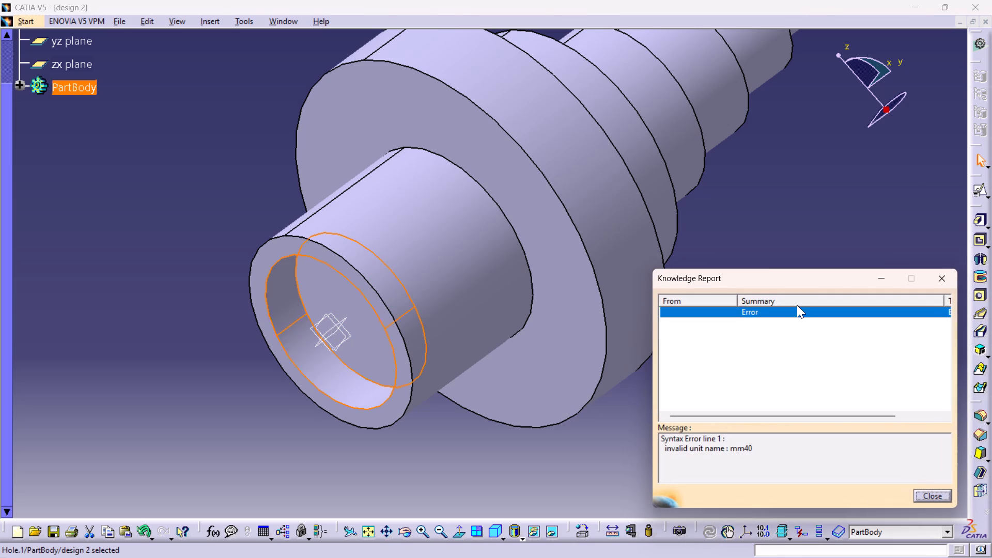
pyautogui.click(797, 305)
pyautogui.click(932, 492)
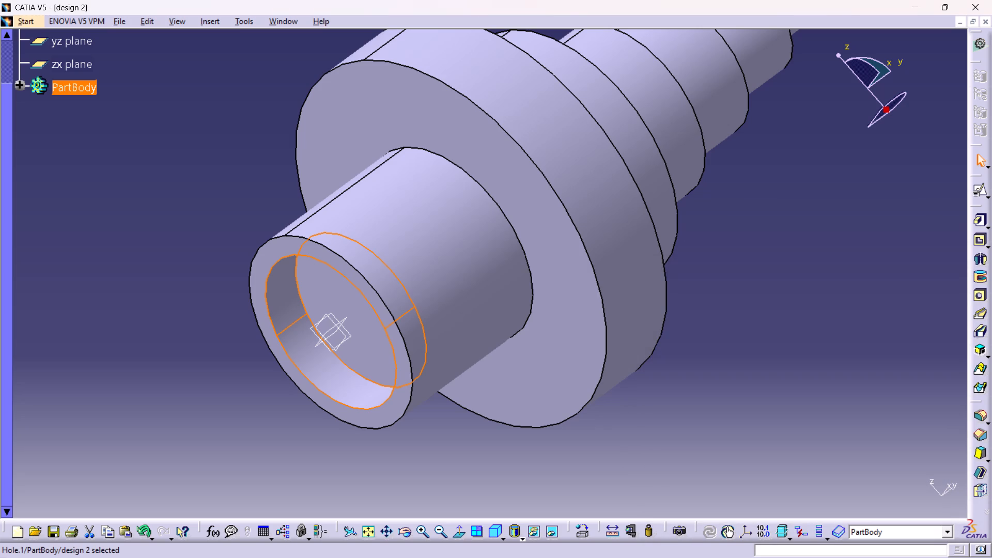
pyautogui.click(349, 330)
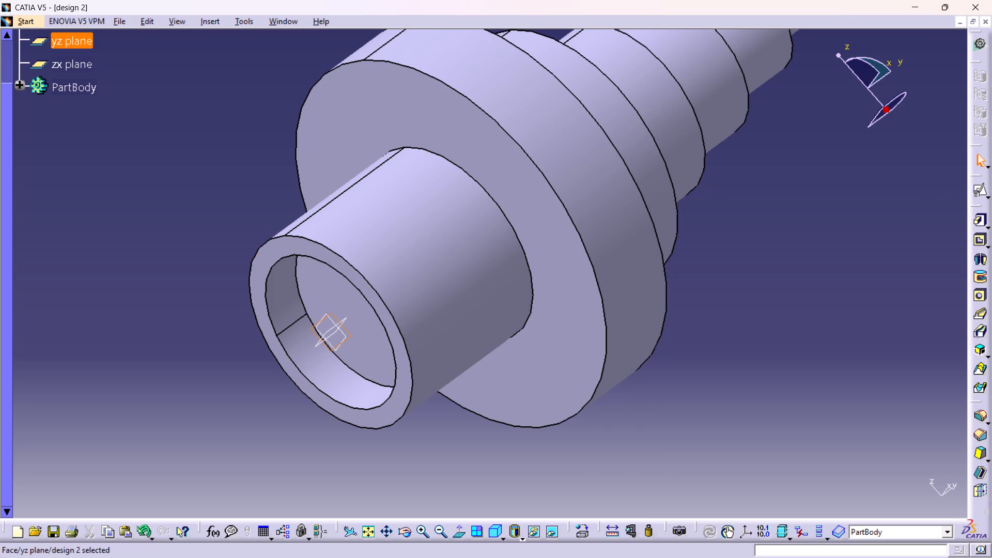
pyautogui.doubleClick(332, 301)
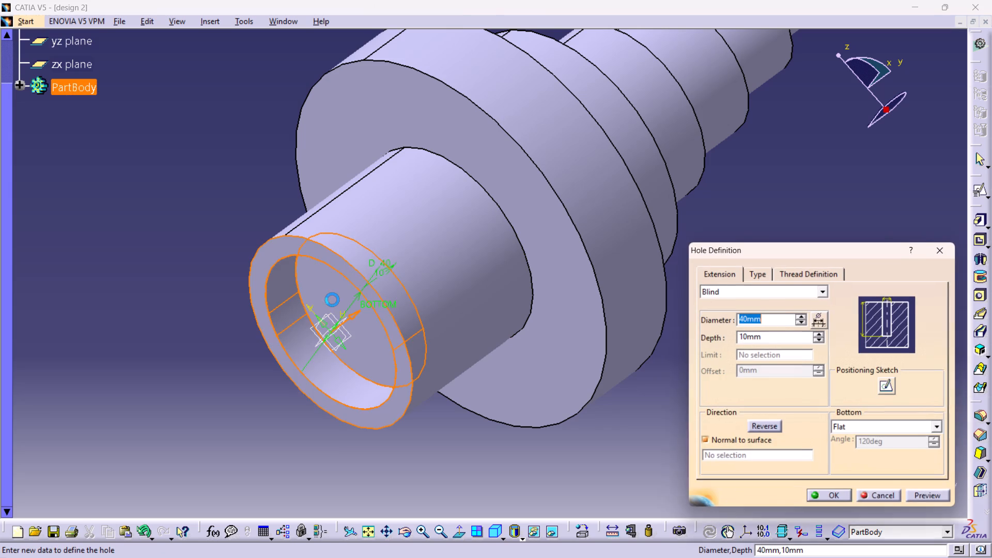
pyautogui.click(742, 336)
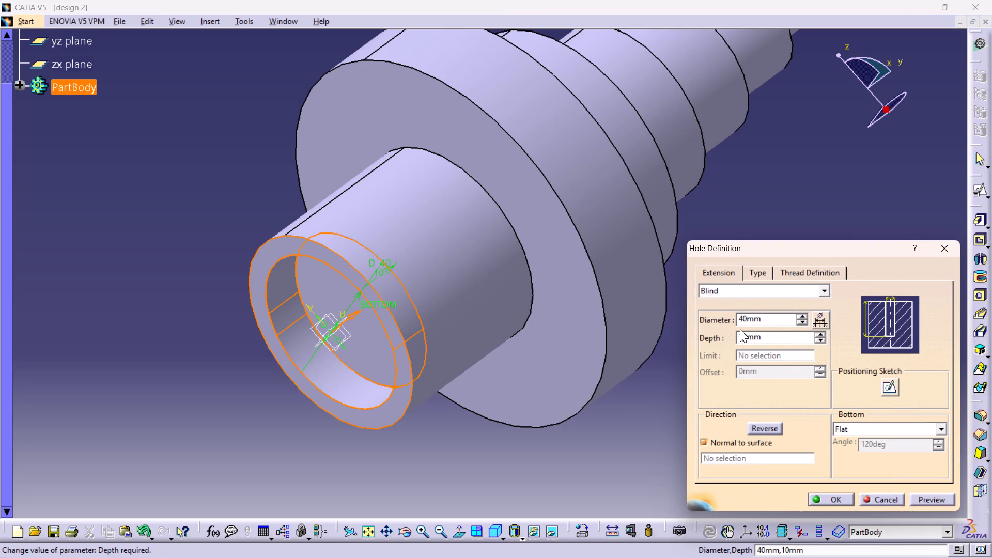
pyautogui.press('BackSpace')
pyautogui.press('4')
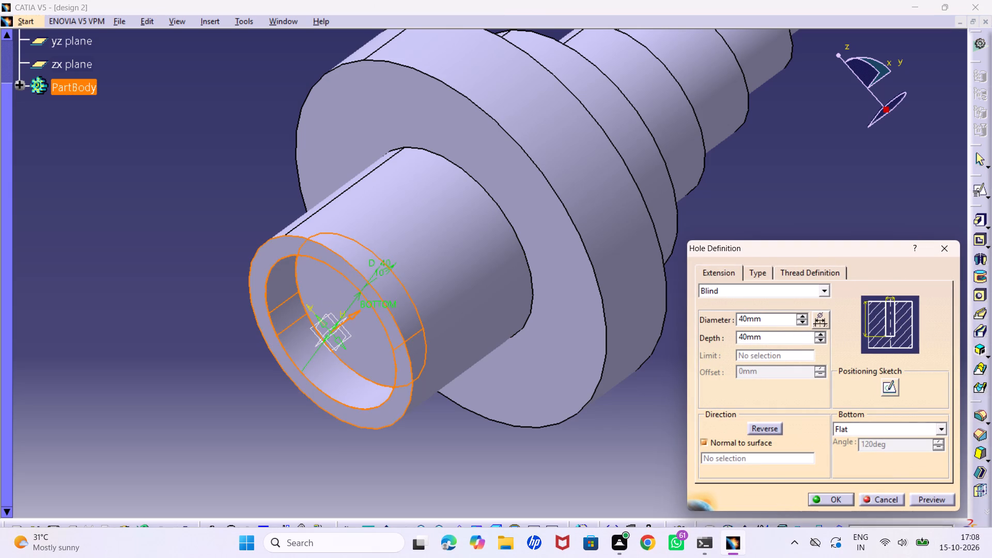
pyautogui.moveTo(772, 339); pyautogui.dragTo(629, 354)
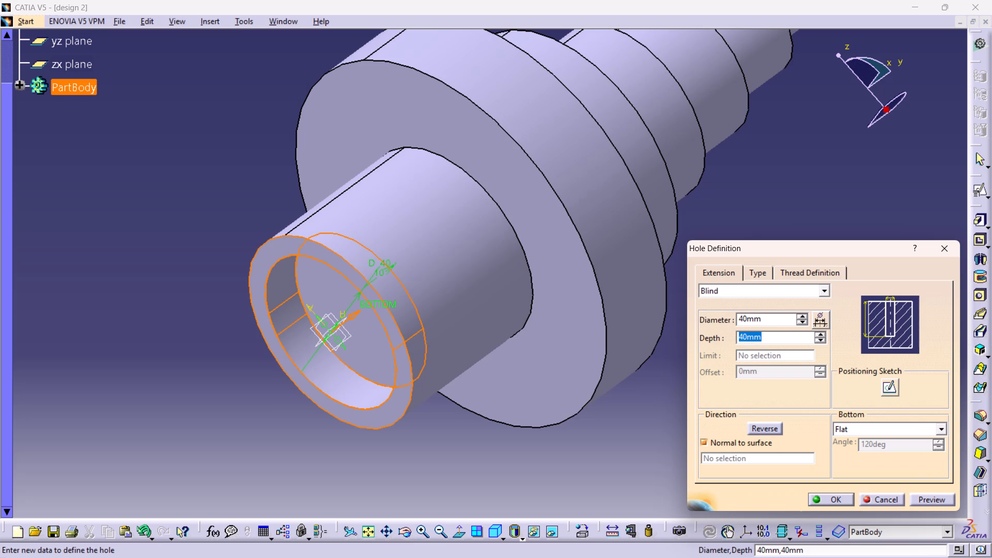
pyautogui.press('Return')
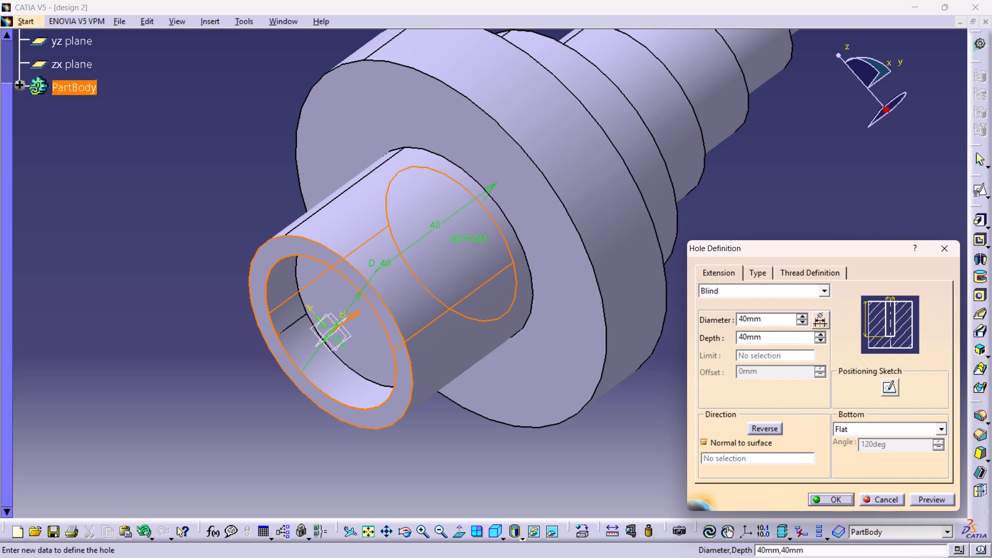
pyautogui.press('Return')
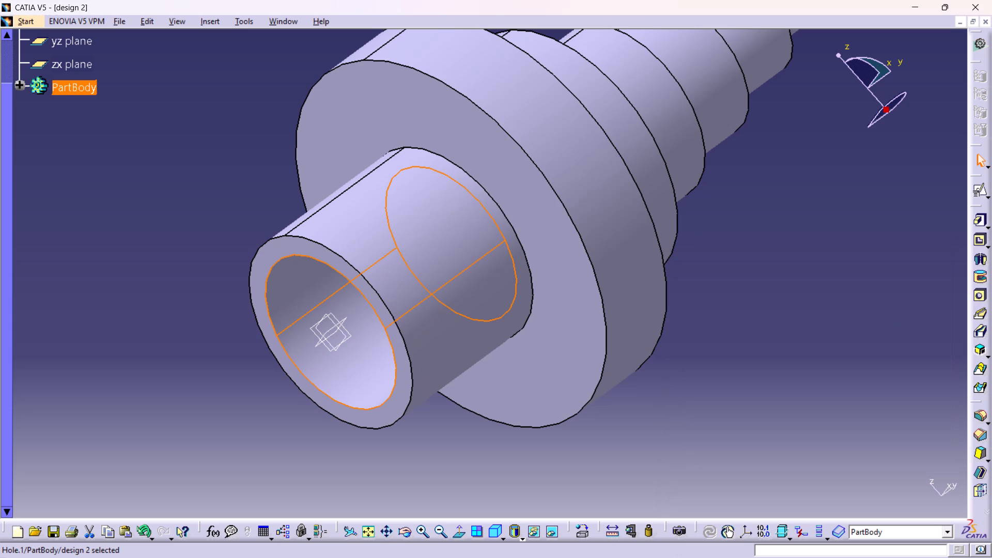
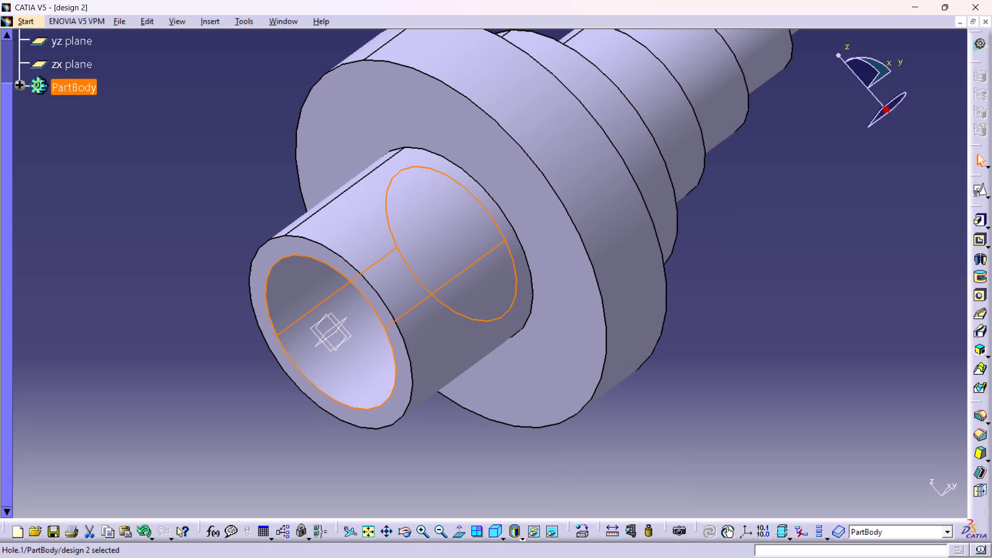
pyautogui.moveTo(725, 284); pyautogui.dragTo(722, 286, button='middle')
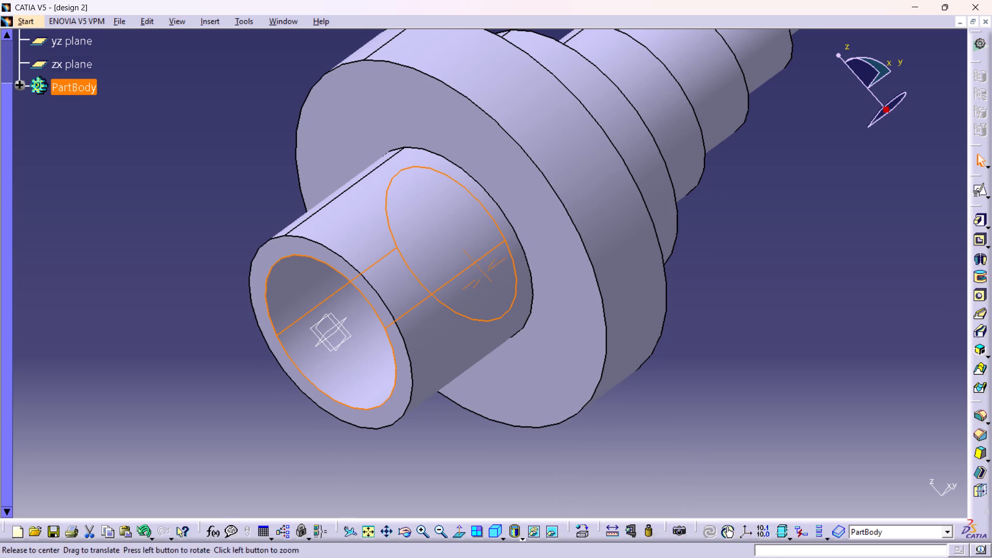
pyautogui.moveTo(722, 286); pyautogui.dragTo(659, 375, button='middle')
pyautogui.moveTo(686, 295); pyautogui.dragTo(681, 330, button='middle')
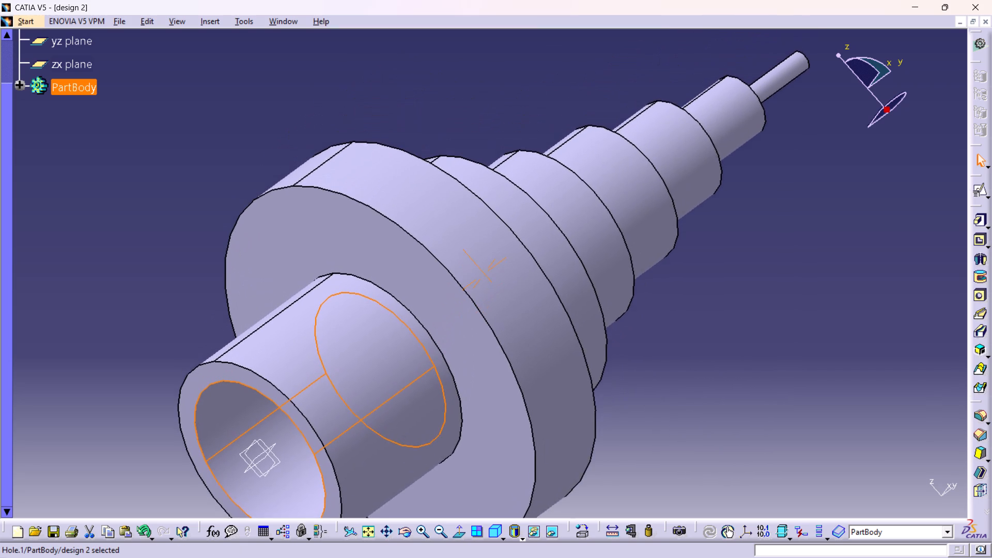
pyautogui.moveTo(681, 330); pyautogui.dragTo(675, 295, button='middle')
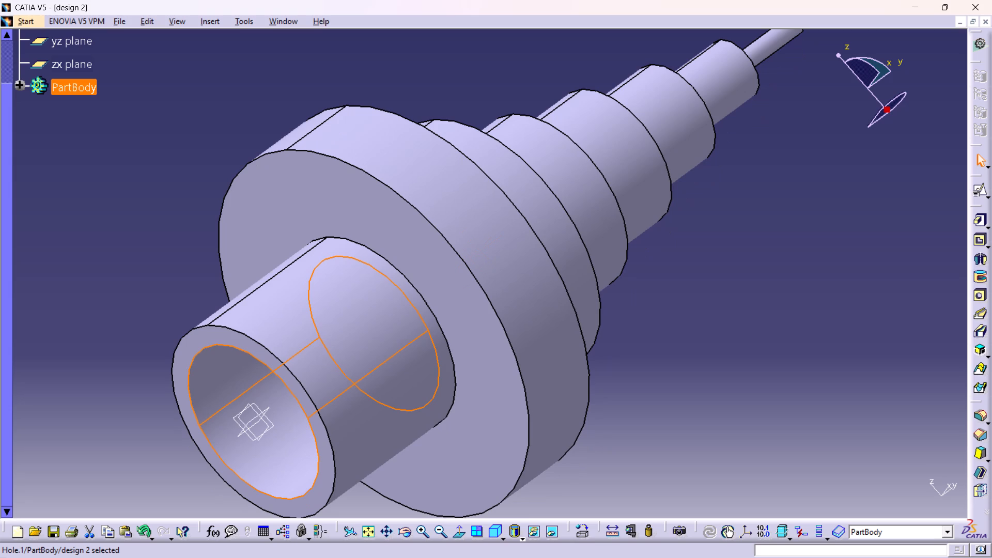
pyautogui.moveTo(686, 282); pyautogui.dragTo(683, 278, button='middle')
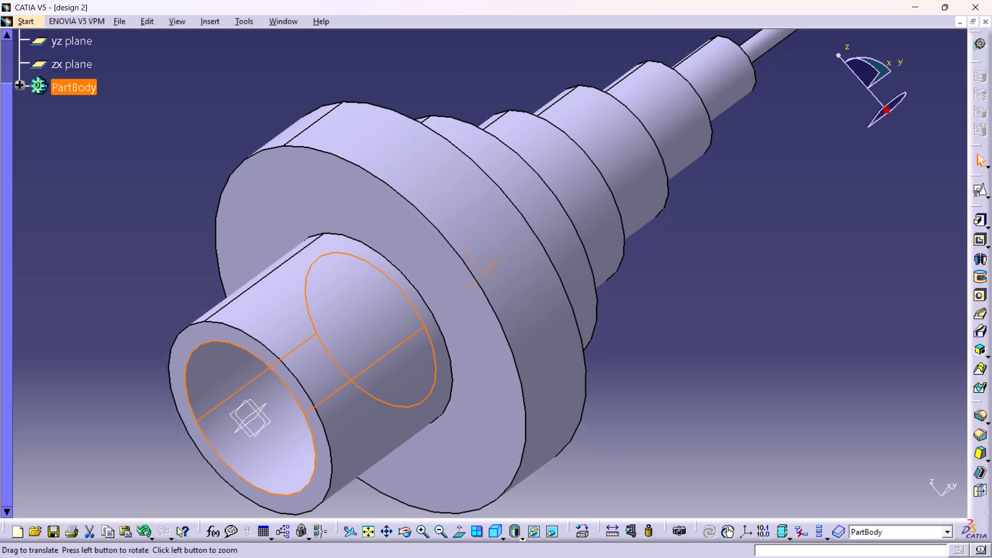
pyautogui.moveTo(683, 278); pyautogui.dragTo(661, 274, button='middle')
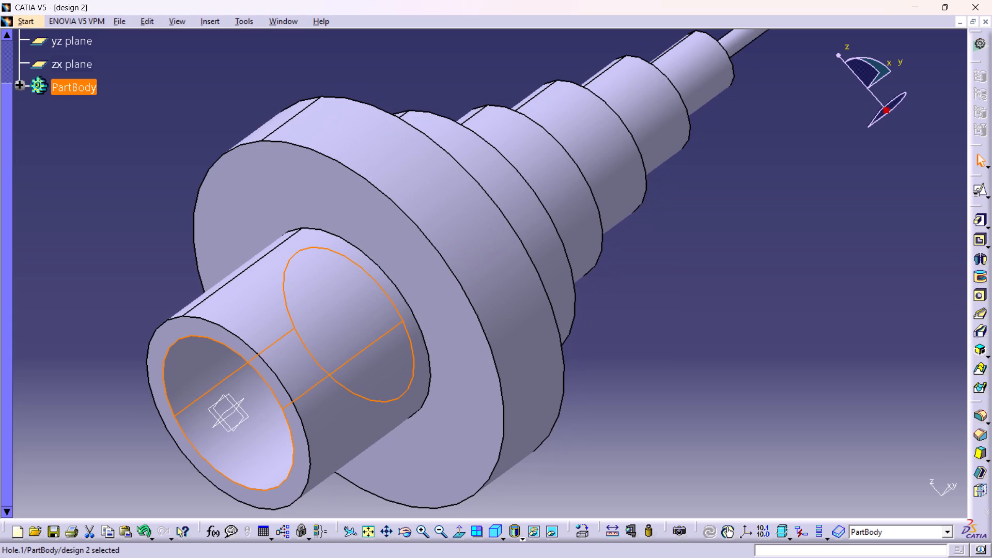
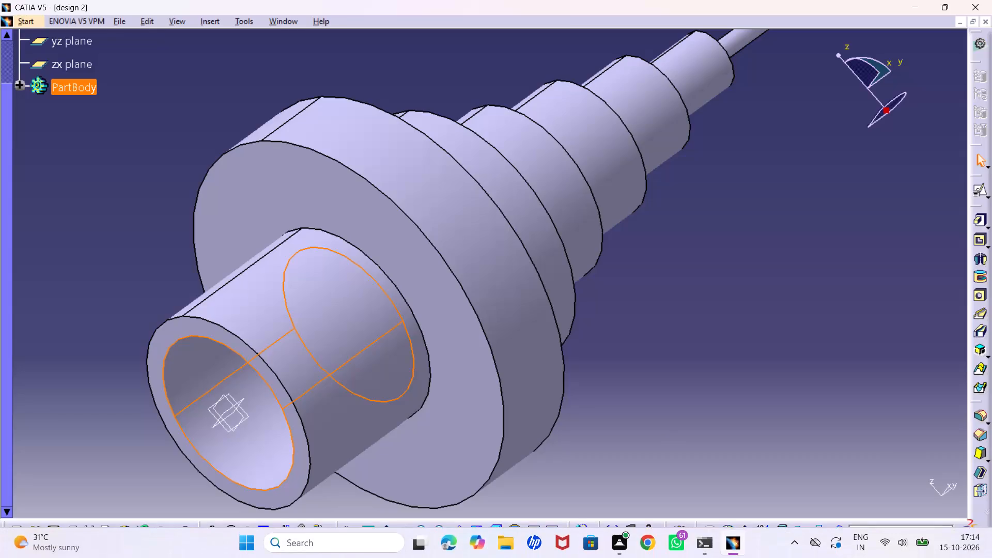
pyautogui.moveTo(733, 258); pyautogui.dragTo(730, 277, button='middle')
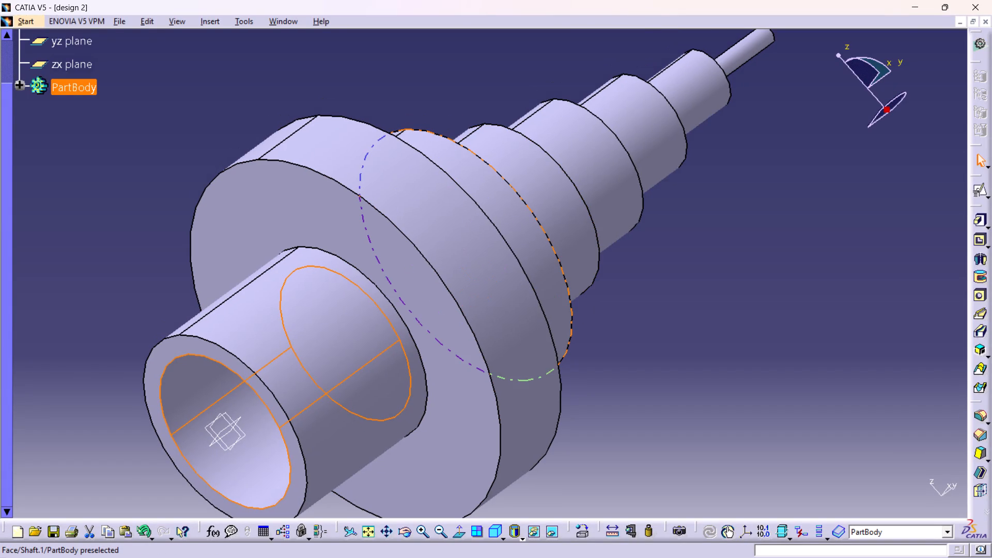
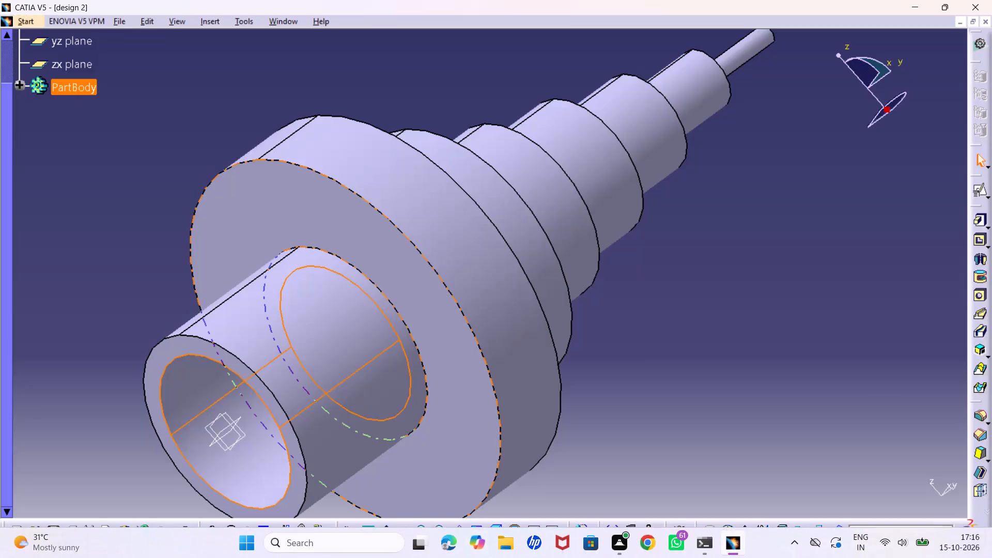
# Examine the whole stepped shaft, its collar and the blind hole in the collar-side end.
pyautogui.moveTo(675, 265); pyautogui.dragTo(643, 286, button='middle')
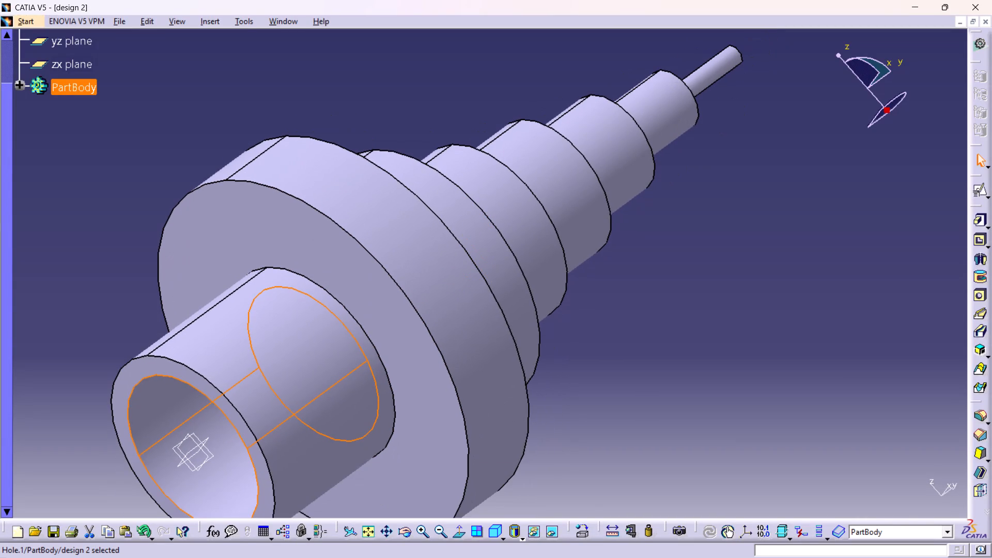
pyautogui.keyDown('ctrl'); pyautogui.moveTo(637, 283); pyautogui.dragTo(604, 317, button='middle'); pyautogui.keyUp('ctrl')
pyautogui.keyDown('ctrl'); pyautogui.moveTo(637, 283); pyautogui.dragTo(604, 317, button='right'); pyautogui.keyUp('ctrl')
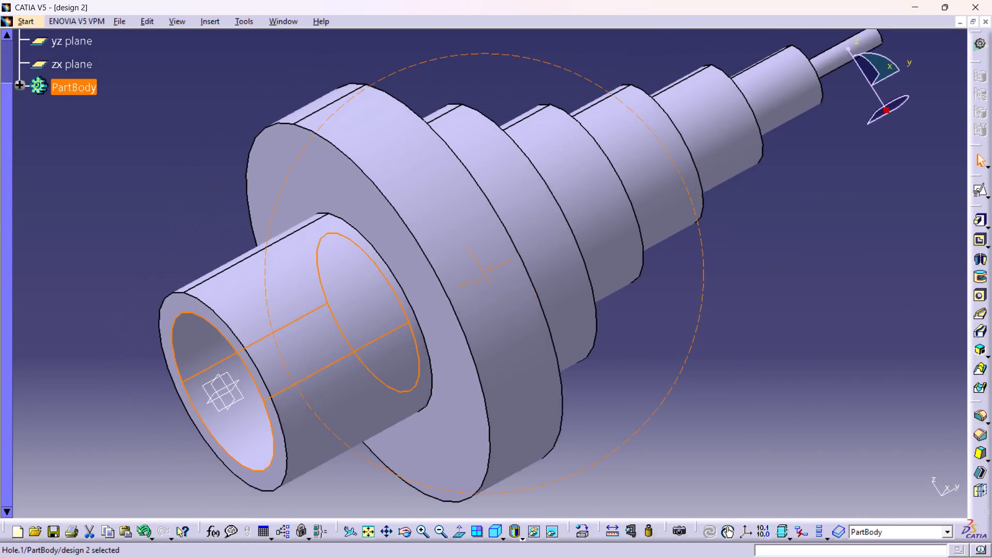
pyautogui.keyDown('ctrl'); pyautogui.moveTo(604, 317); pyautogui.dragTo(599, 307, button='middle'); pyautogui.keyUp('ctrl')
pyautogui.keyDown('ctrl'); pyautogui.moveTo(604, 317); pyautogui.dragTo(599, 307, button='right'); pyautogui.keyUp('ctrl')
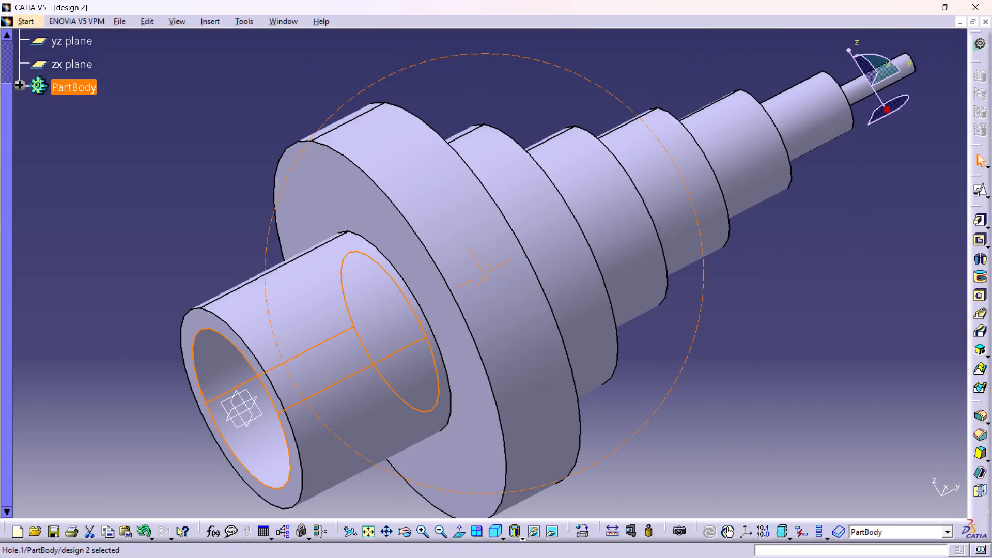
pyautogui.keyDown('ctrl'); pyautogui.moveTo(599, 307); pyautogui.dragTo(619, 315, button='middle'); pyautogui.keyUp('ctrl')
pyautogui.keyDown('ctrl'); pyautogui.moveTo(599, 307); pyautogui.dragTo(619, 315, button='right'); pyautogui.keyUp('ctrl')
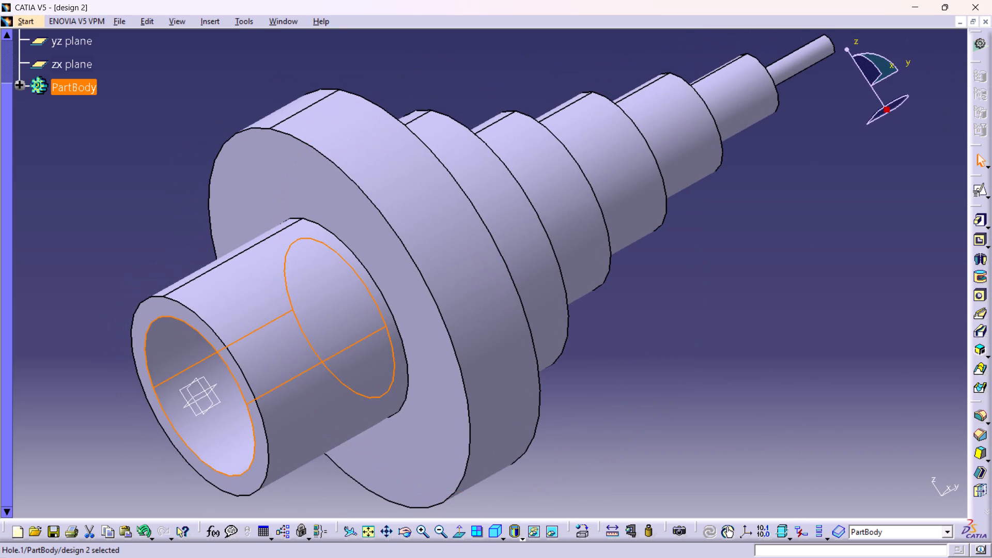
pyautogui.rightClick(619, 316)
pyautogui.click(619, 315)
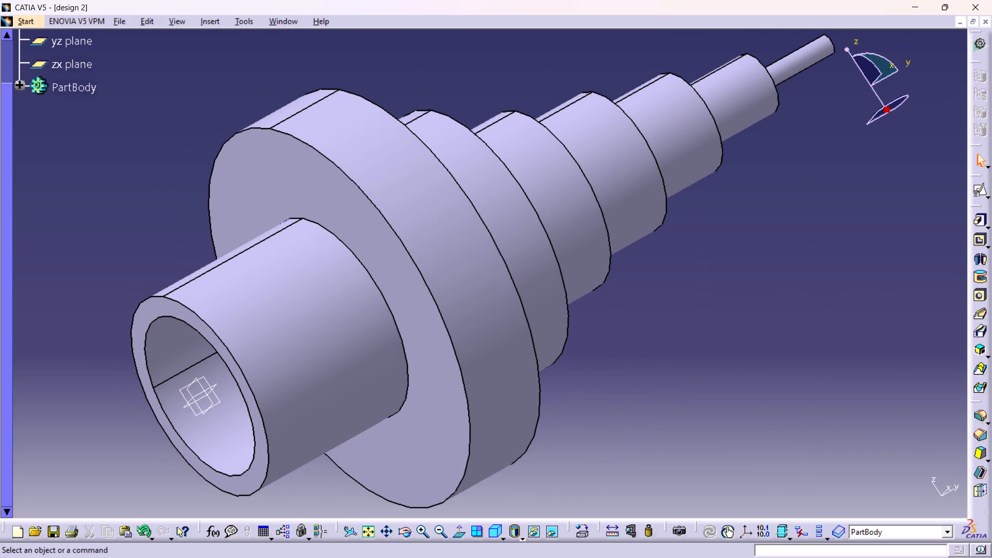
pyautogui.keyDown('ctrl'); pyautogui.moveTo(641, 327); pyautogui.dragTo(641, 374, button='middle'); pyautogui.keyUp('ctrl')
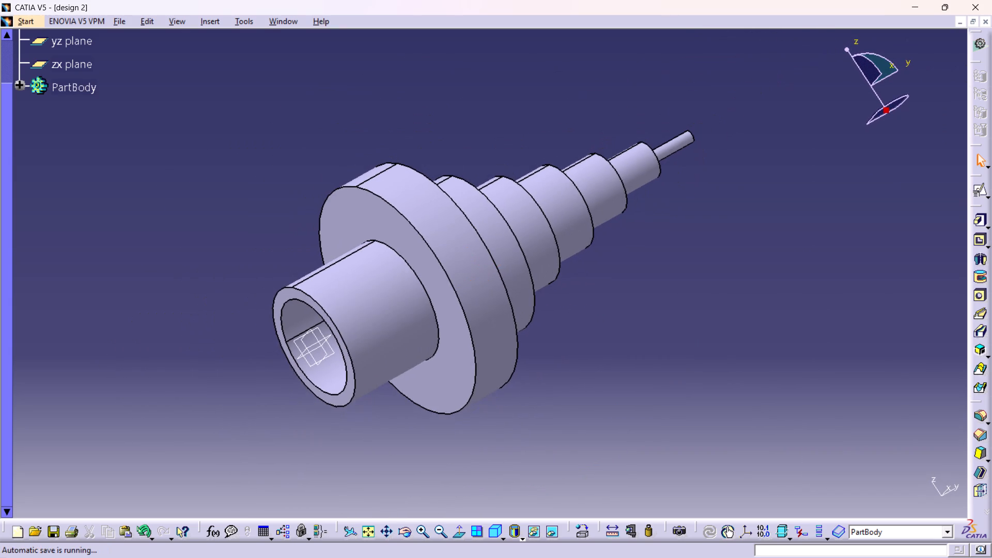
pyautogui.moveTo(624, 326); pyautogui.dragTo(625, 370, button='middle')
# Save the part as design 2 in CATPart format in the CATIA folder.
pyautogui.hotkey('ctrl', 's')
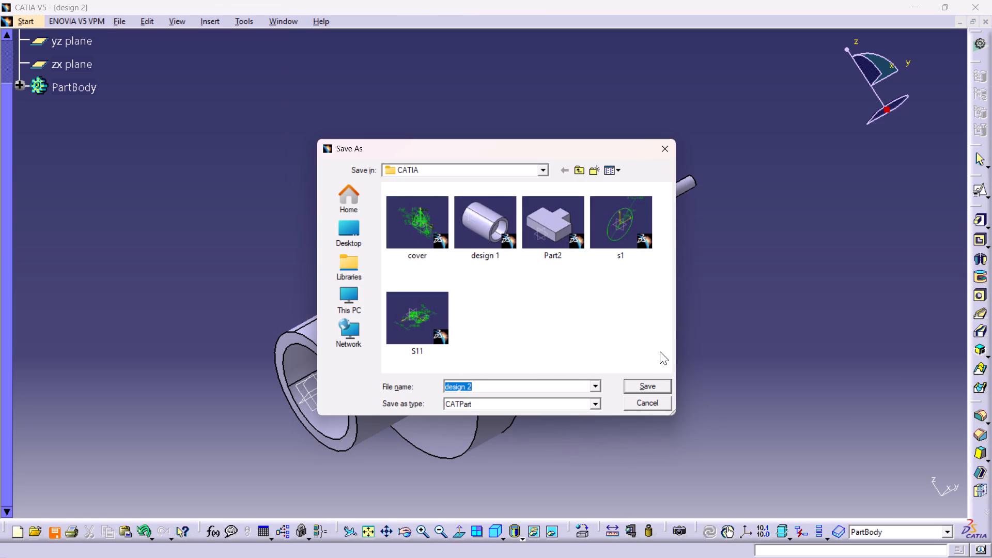
pyautogui.click(653, 384)
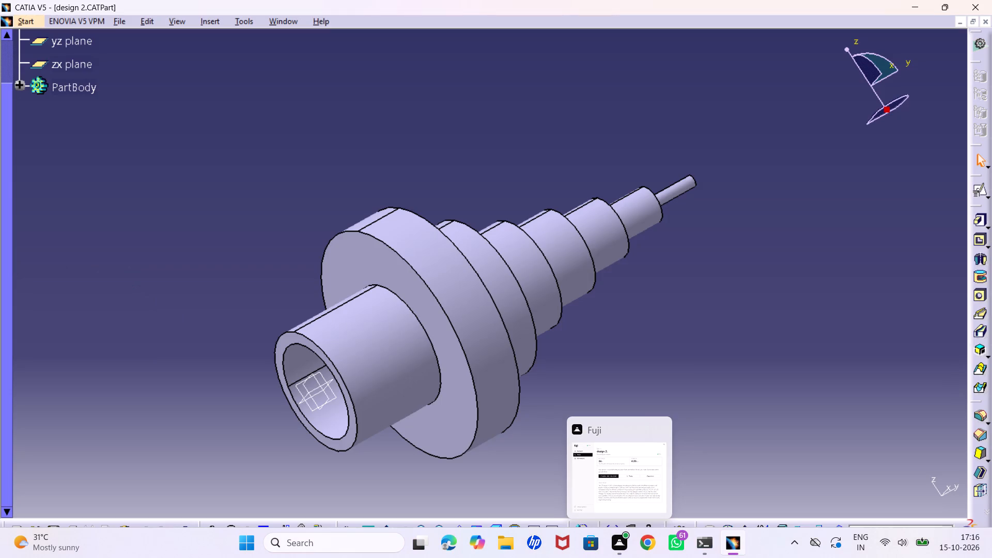
pyautogui.hotkey('ctrl', 'shift', 's')
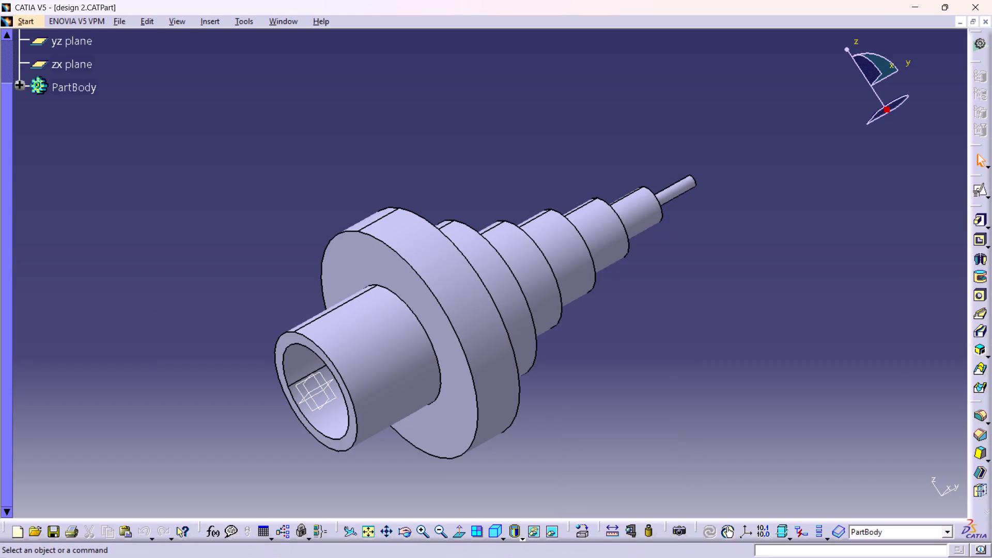
pyautogui.hotkey('ctrl', 's')
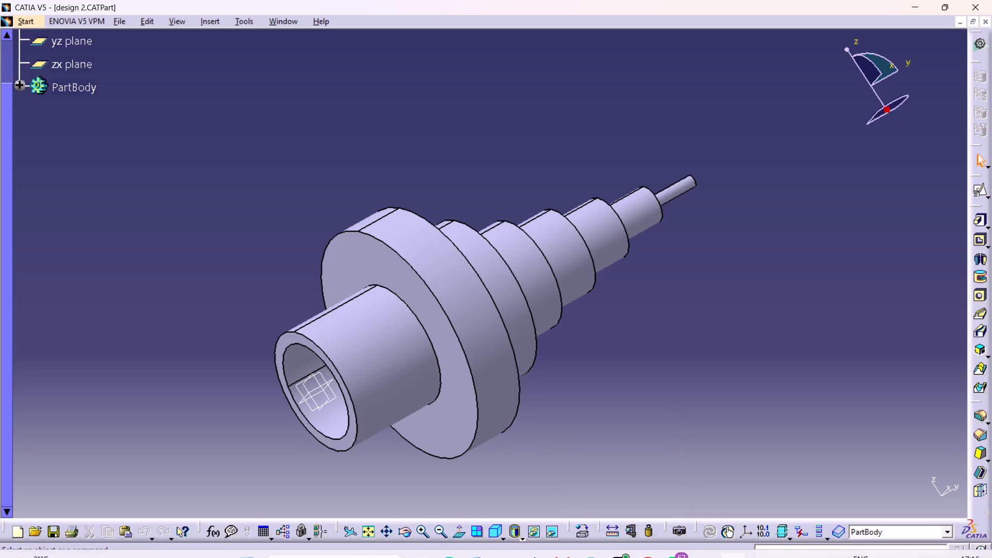
# Print the shaft view with Microsoft Print to PDF, saving the output as design 2 in the CATIA folder.
pyautogui.hotkey('ctrl', 'p')
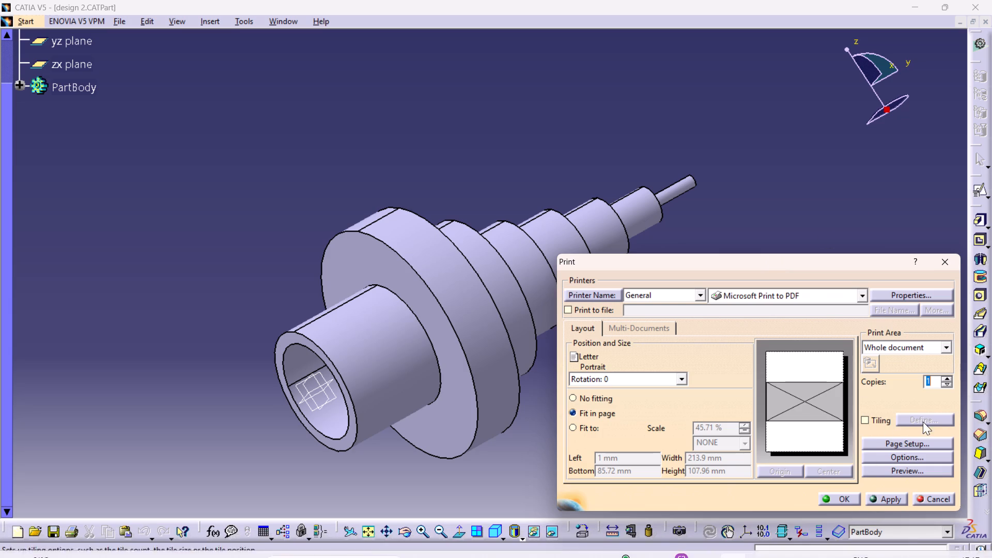
pyautogui.click(832, 498)
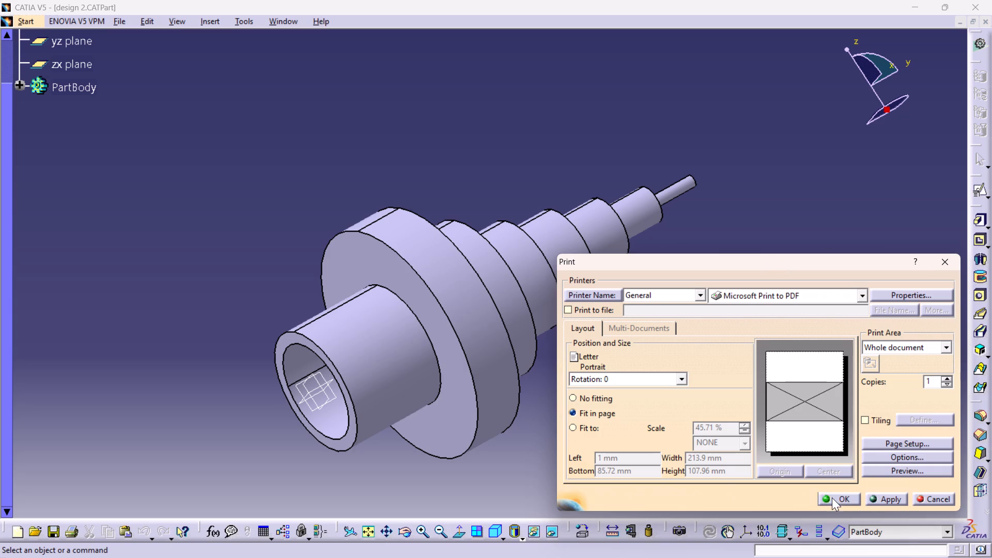
pyautogui.click(627, 432)
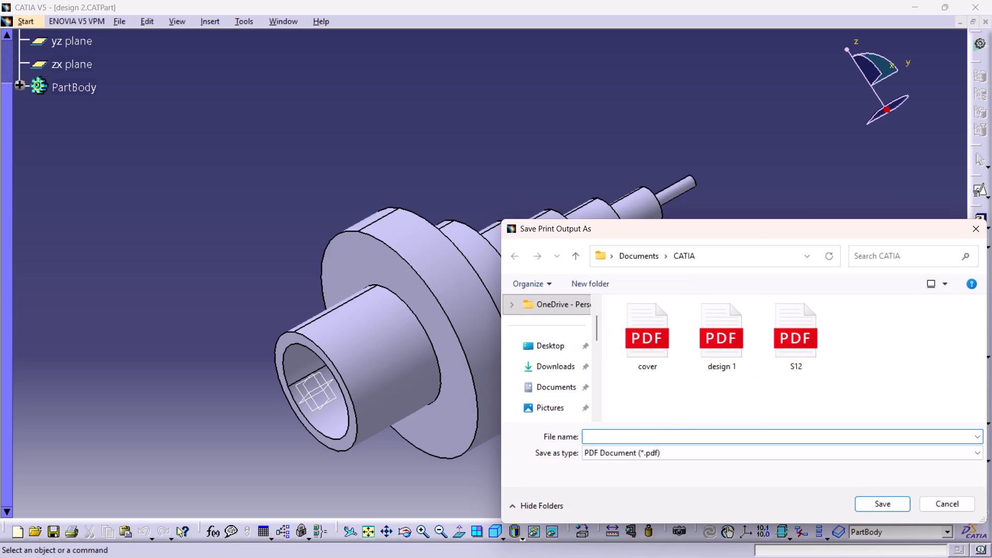
pyautogui.write('de')
pyautogui.write('sign 2')
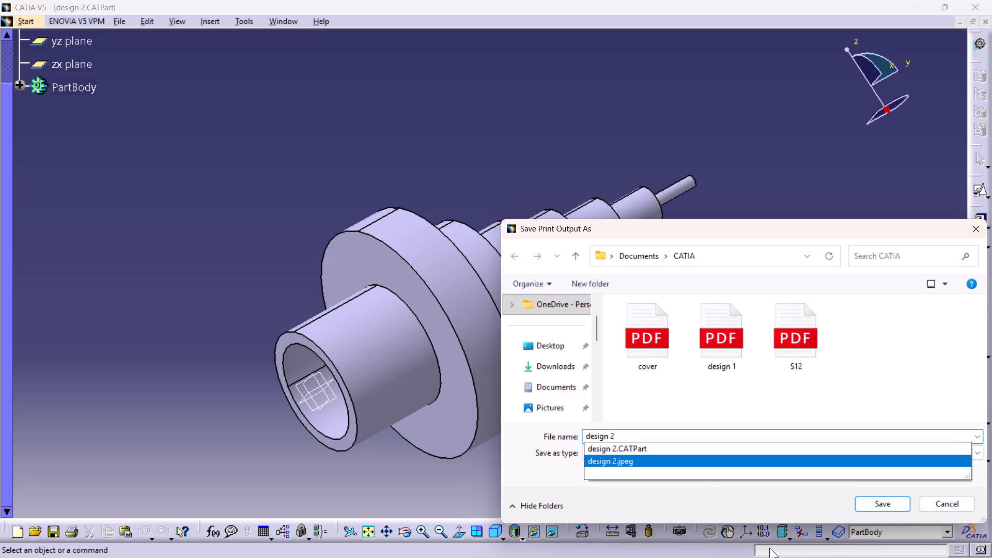
pyautogui.click(880, 507)
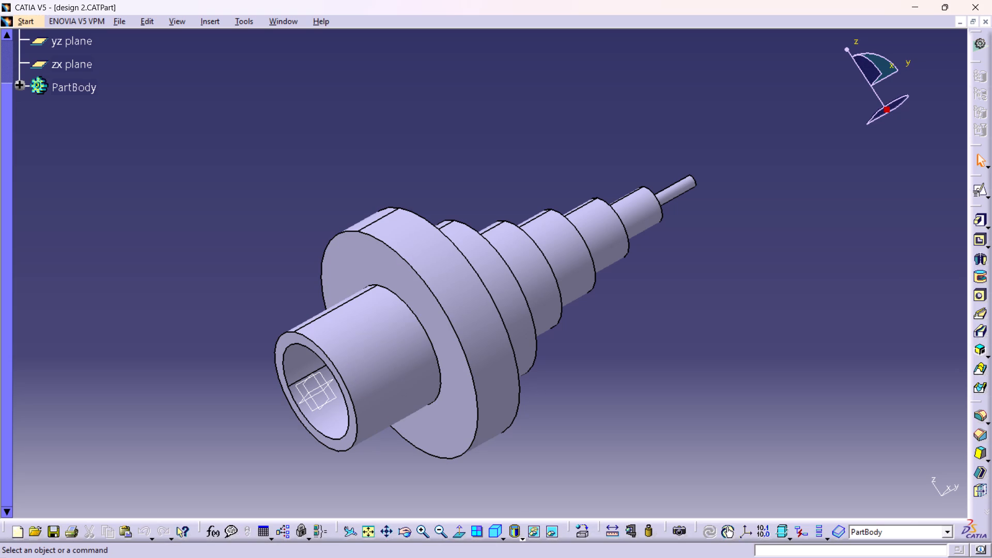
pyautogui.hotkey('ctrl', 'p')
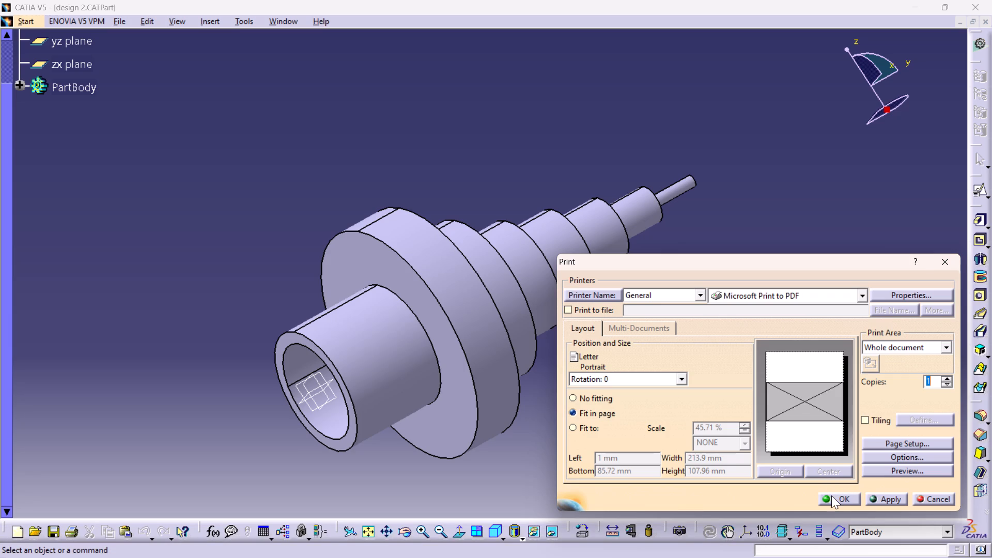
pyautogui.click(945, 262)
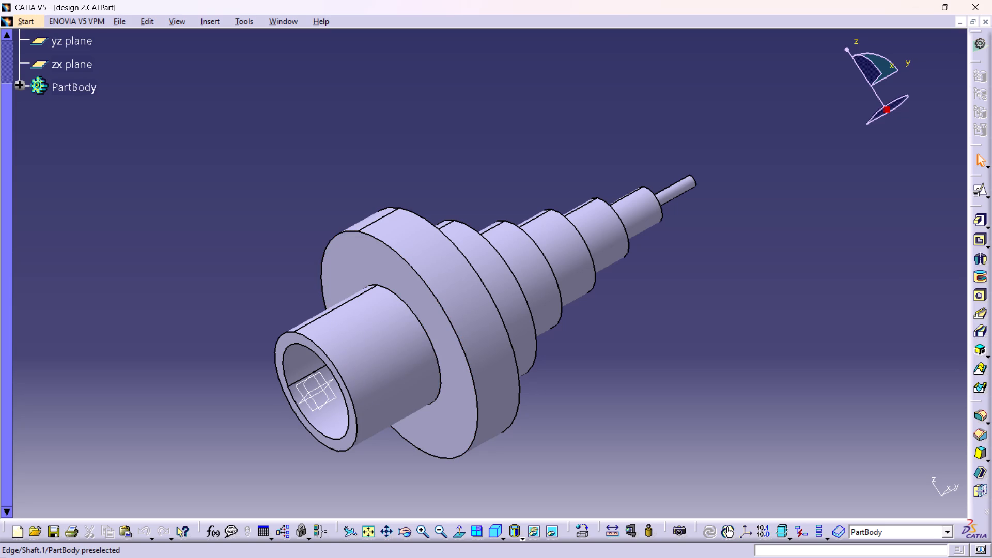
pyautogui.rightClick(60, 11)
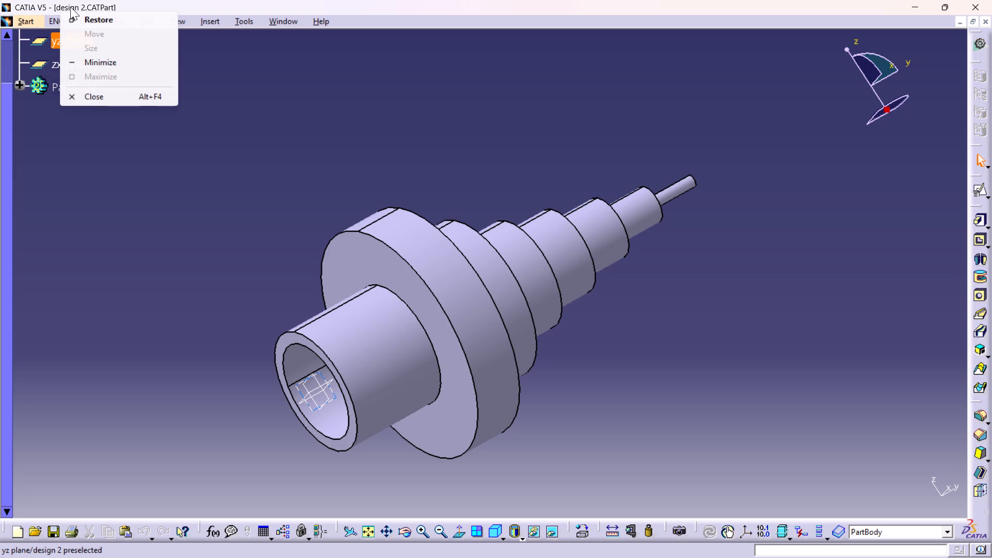